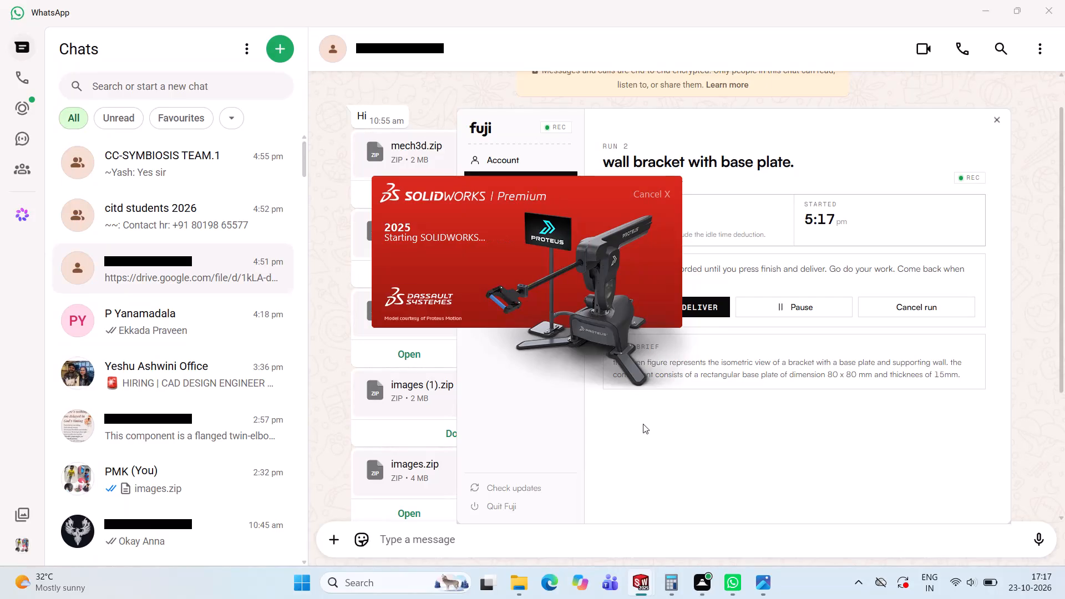
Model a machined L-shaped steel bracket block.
Create a new part document.
click(653, 324)
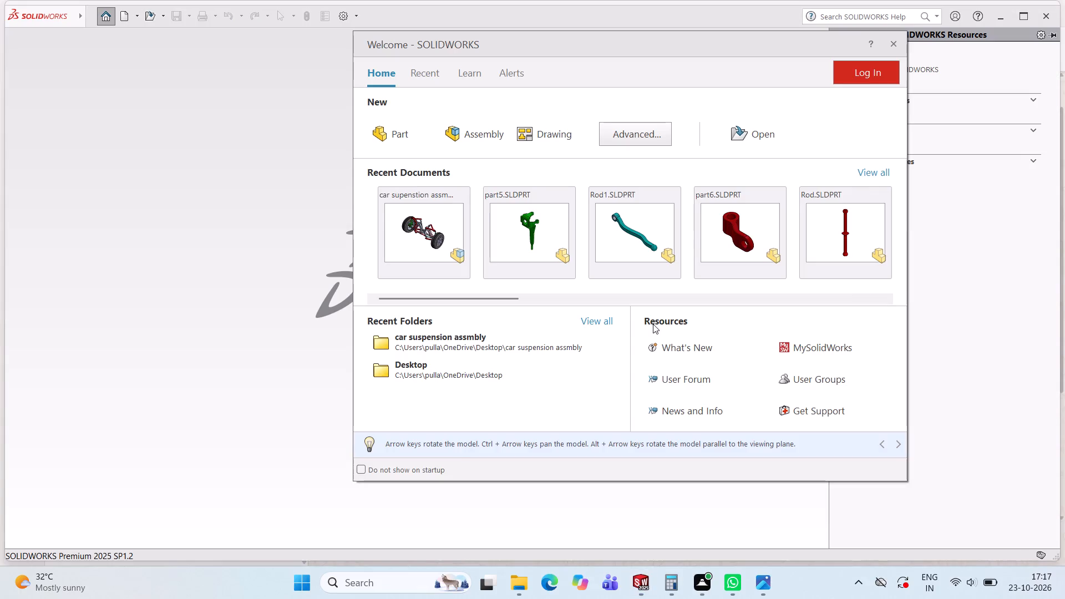
click(402, 134)
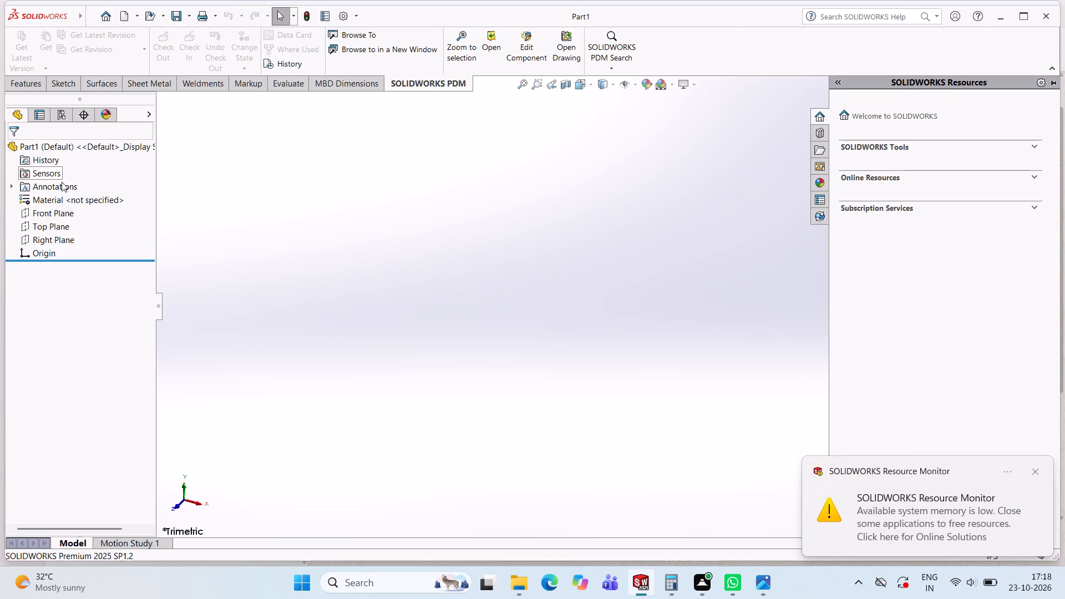
Start a sketch on the Front Plane.
click(57, 212)
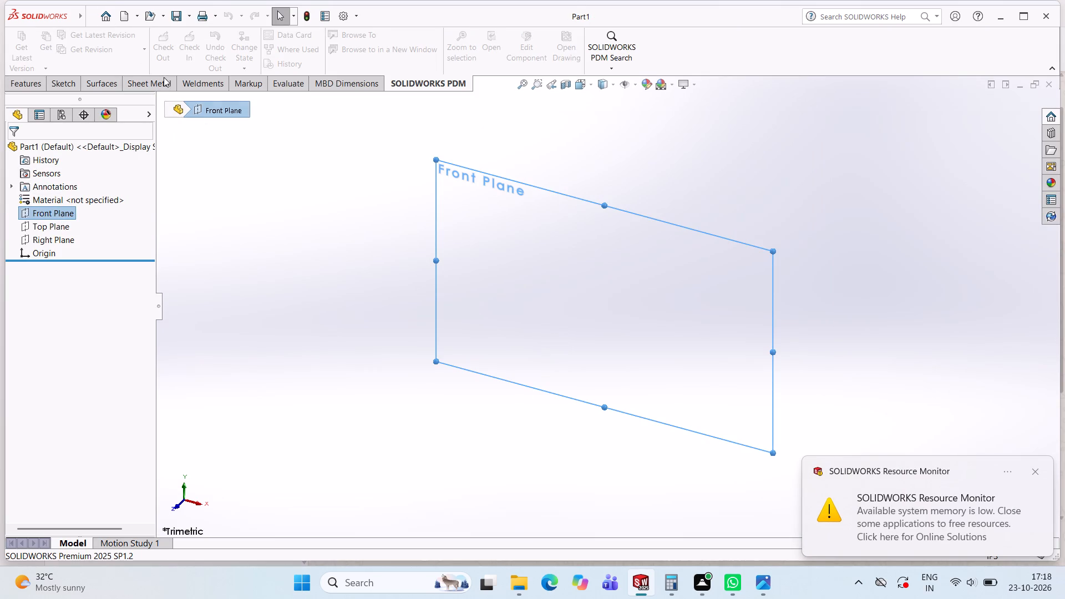
right_click(308, 167)
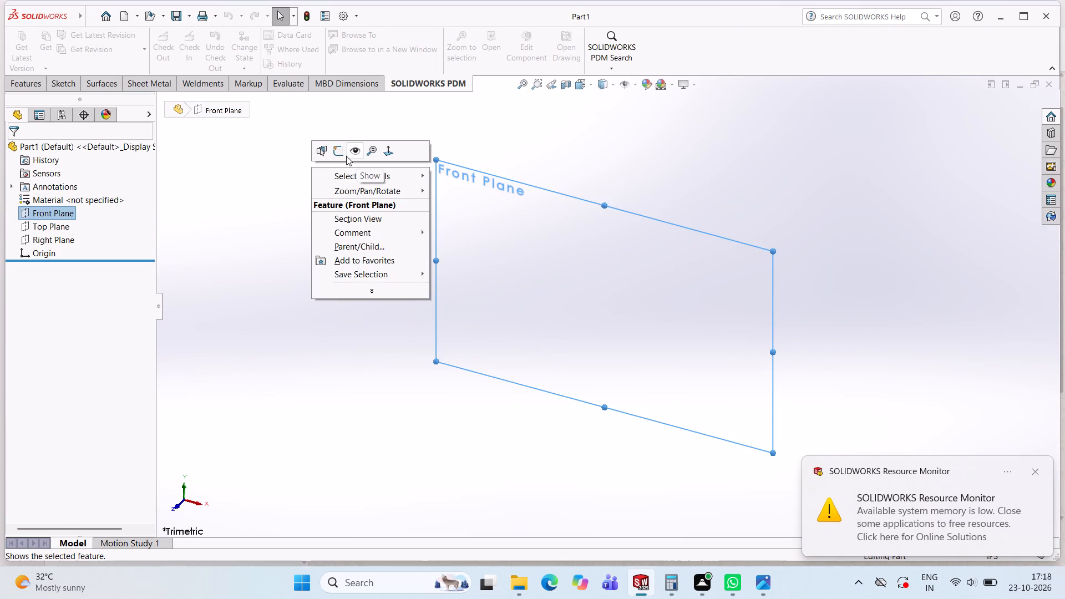
click(338, 154)
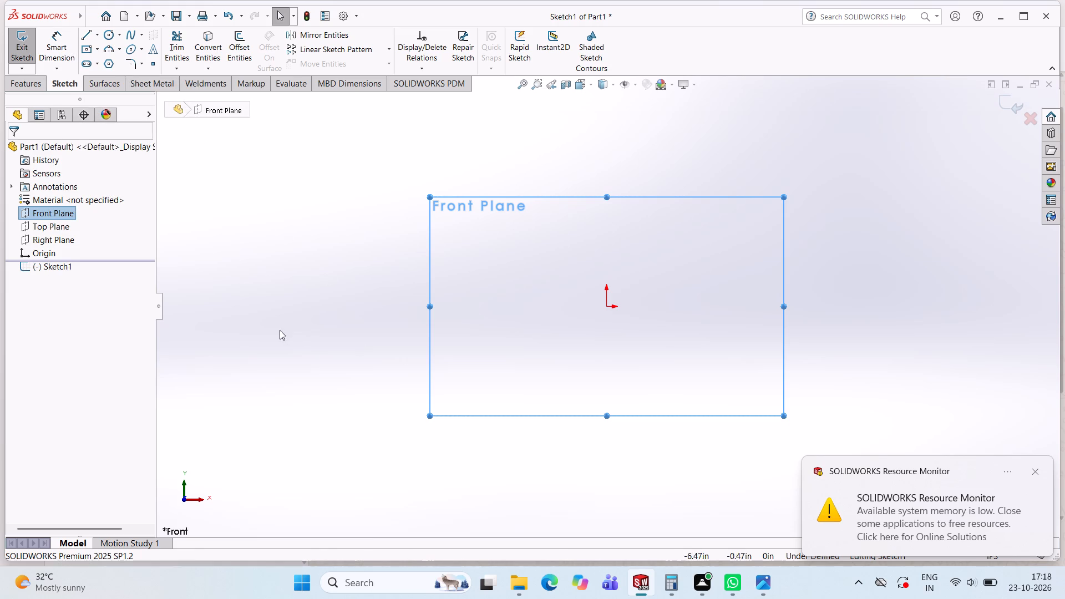
Switch to Photos and examine the dimensioned isometric drawing of the bracket, IMG-20261004-WA0012.jpg.
click(758, 591)
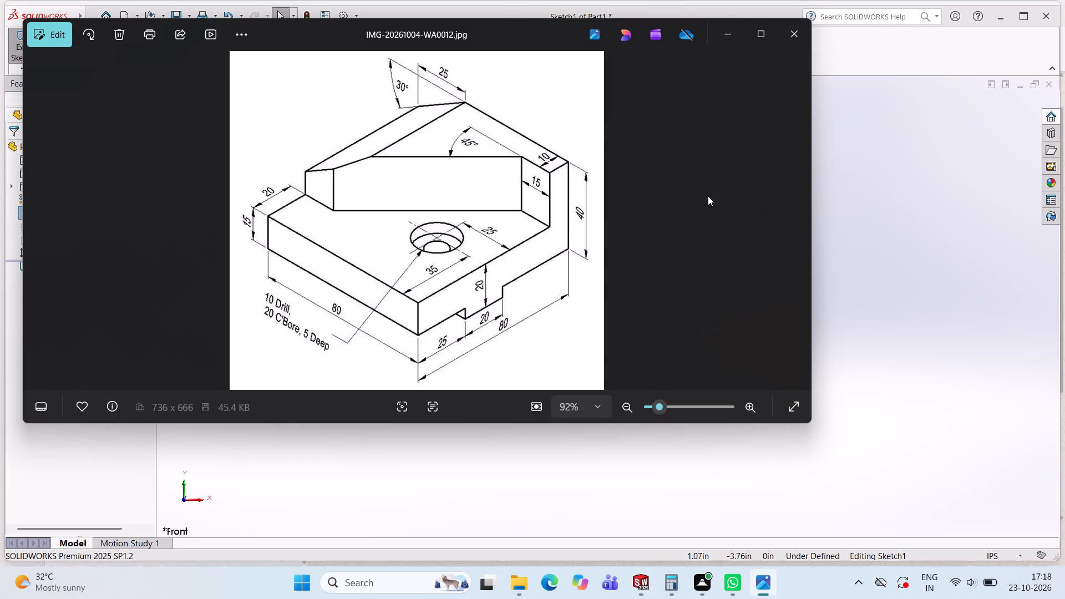
drag(499, 41, 706, 146)
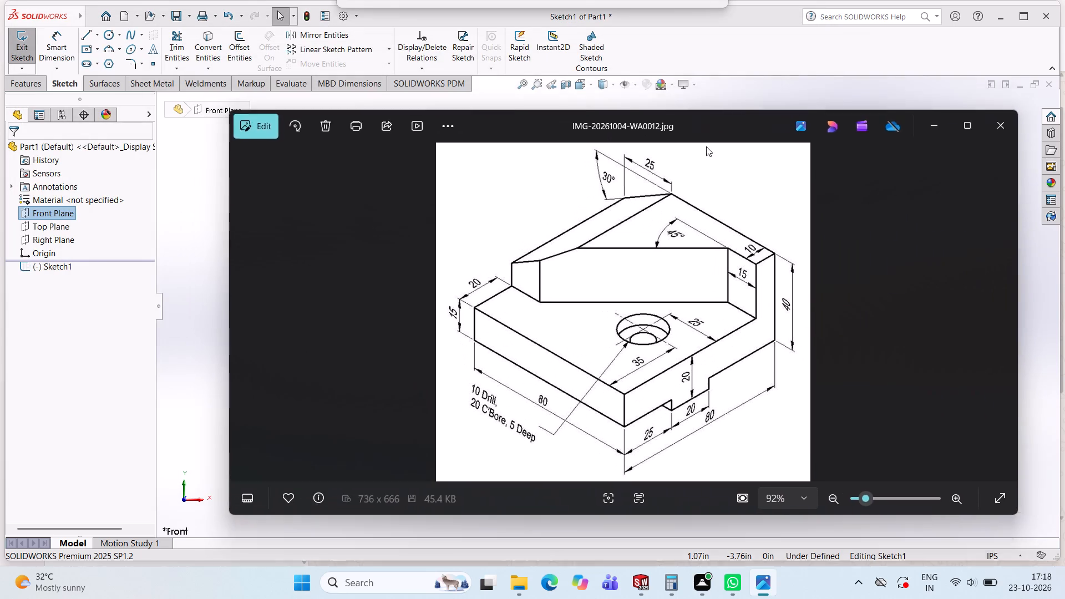
drag(706, 146, 890, 84)
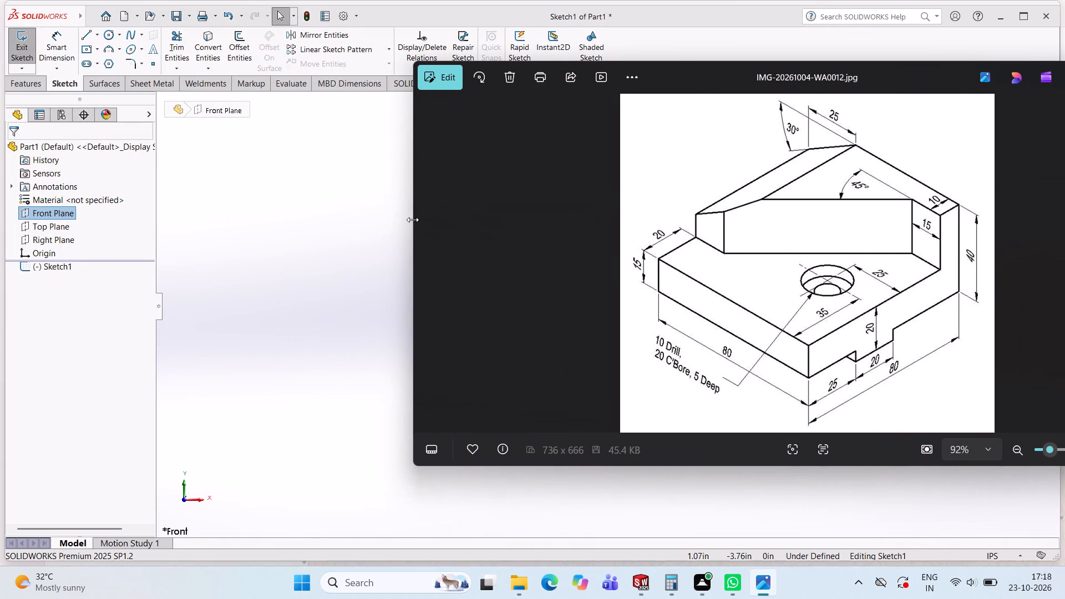
drag(411, 222, 513, 213)
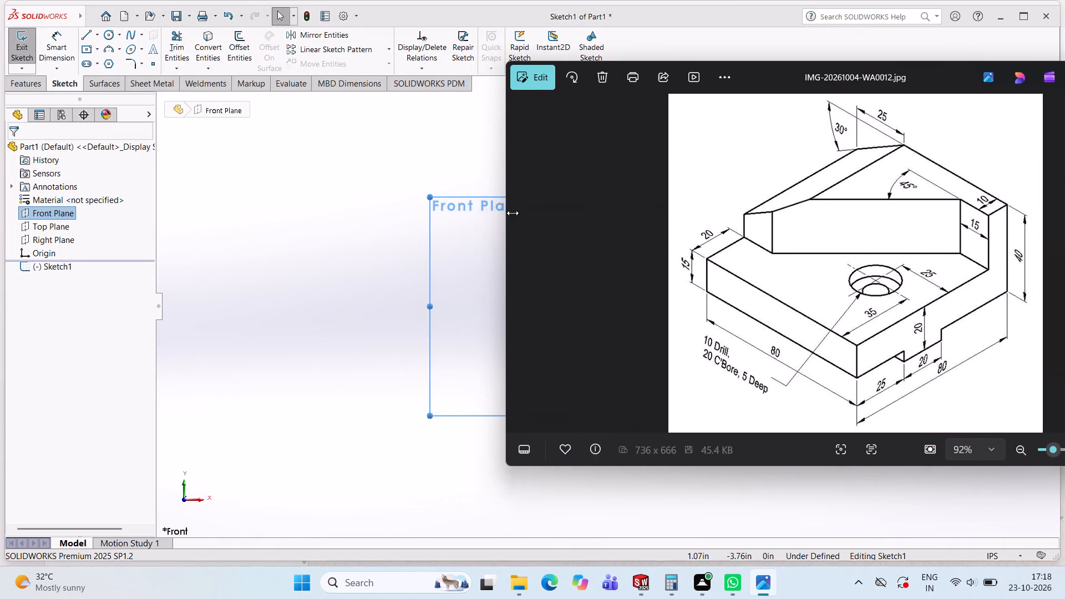
drag(513, 213, 611, 214)
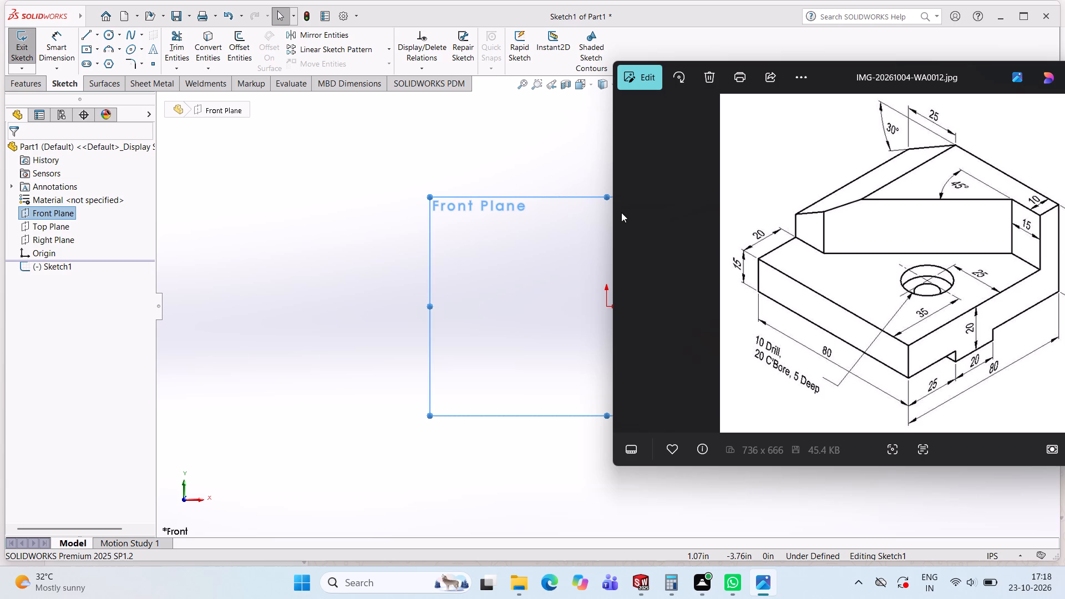
click(768, 186)
drag(768, 186, 736, 214)
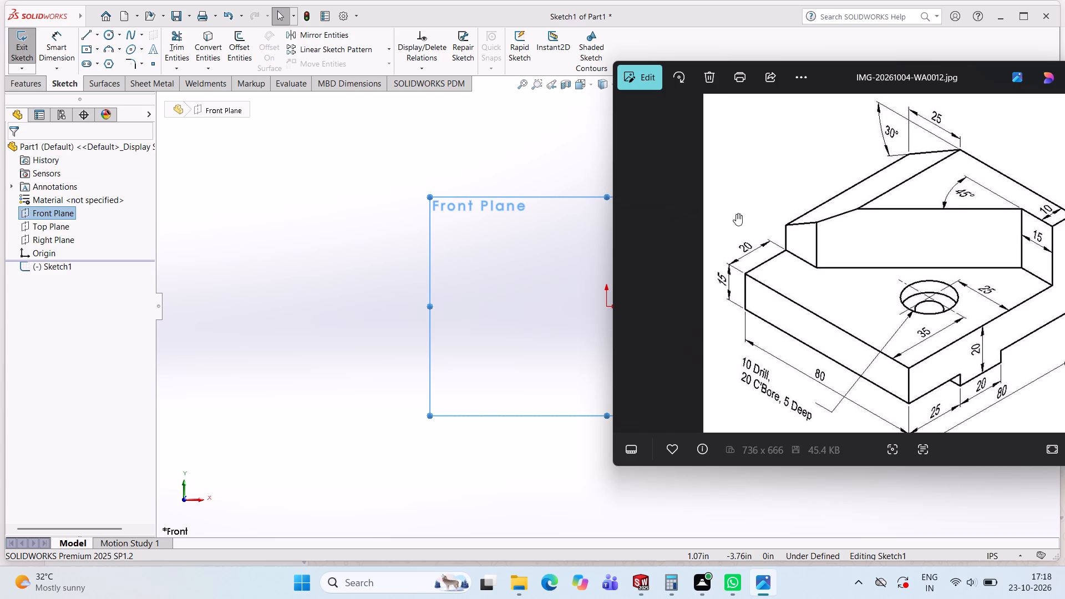
drag(736, 214, 694, 209)
drag(925, 210, 865, 210)
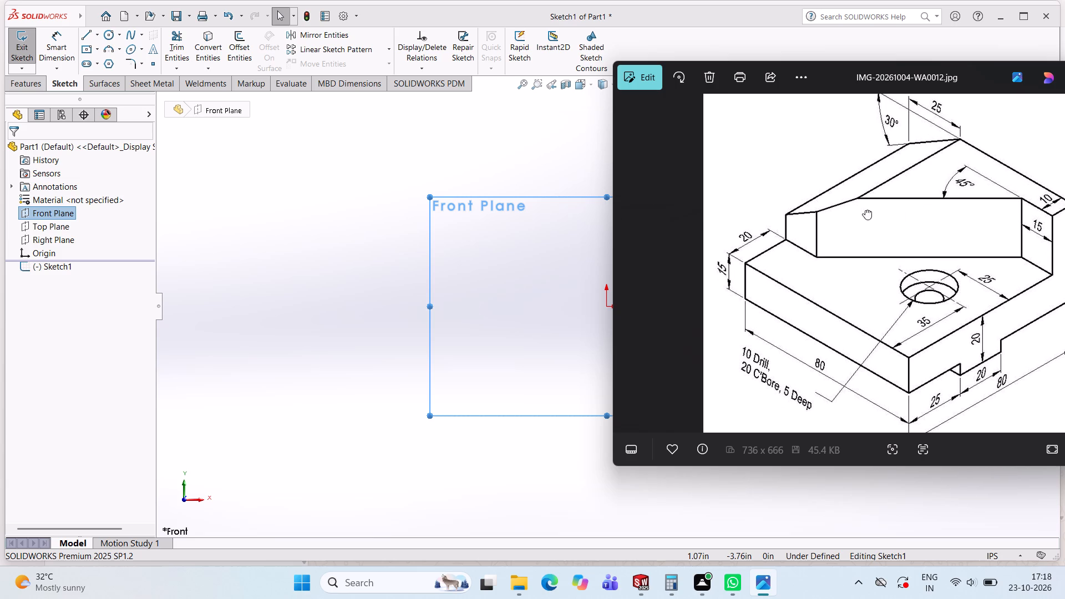
drag(865, 210, 838, 212)
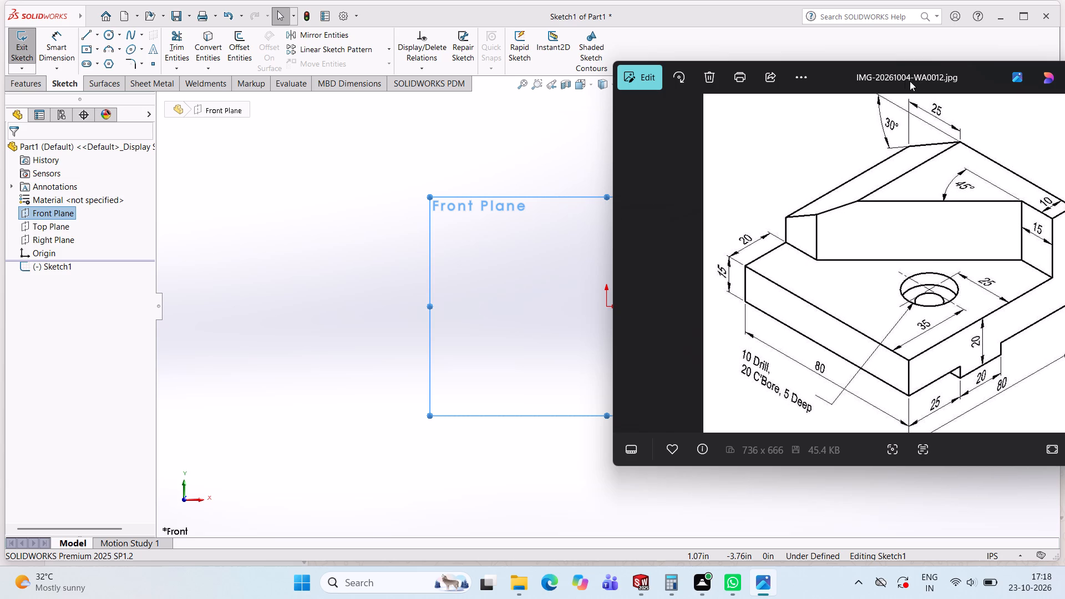
click(848, 72)
drag(848, 72, 860, 133)
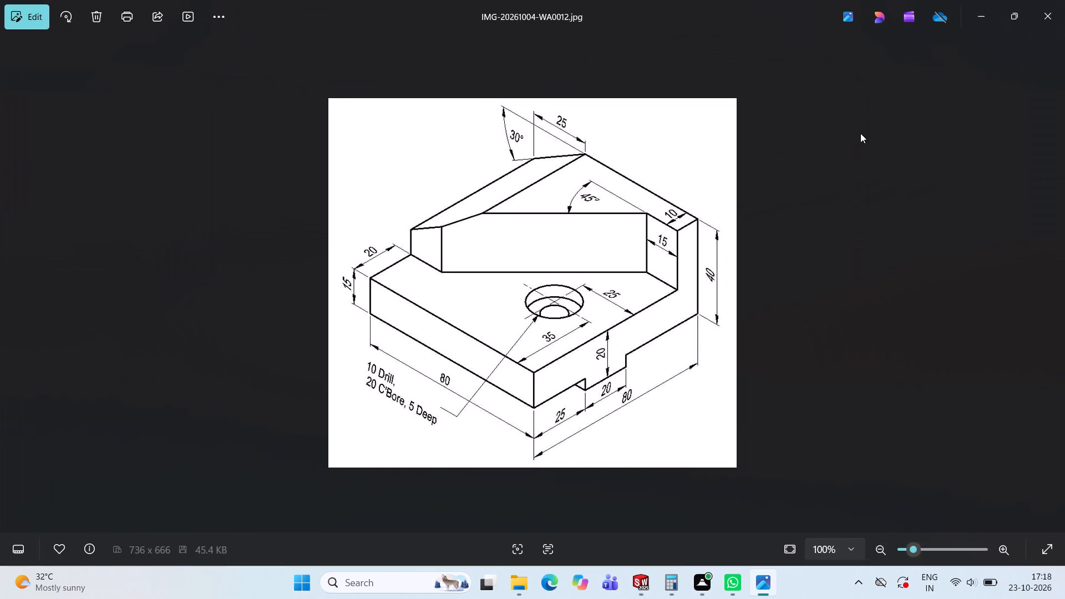
click(1017, 14)
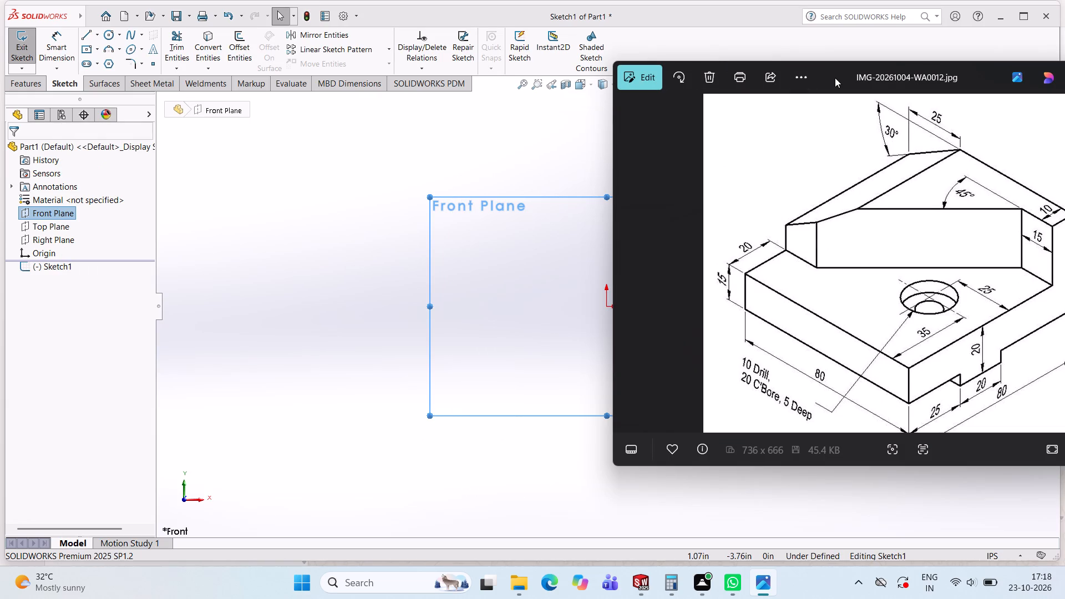
Reposition and narrow the reference drawing's window so the sketch origin stays clear beside it.
drag(835, 78, 887, 180)
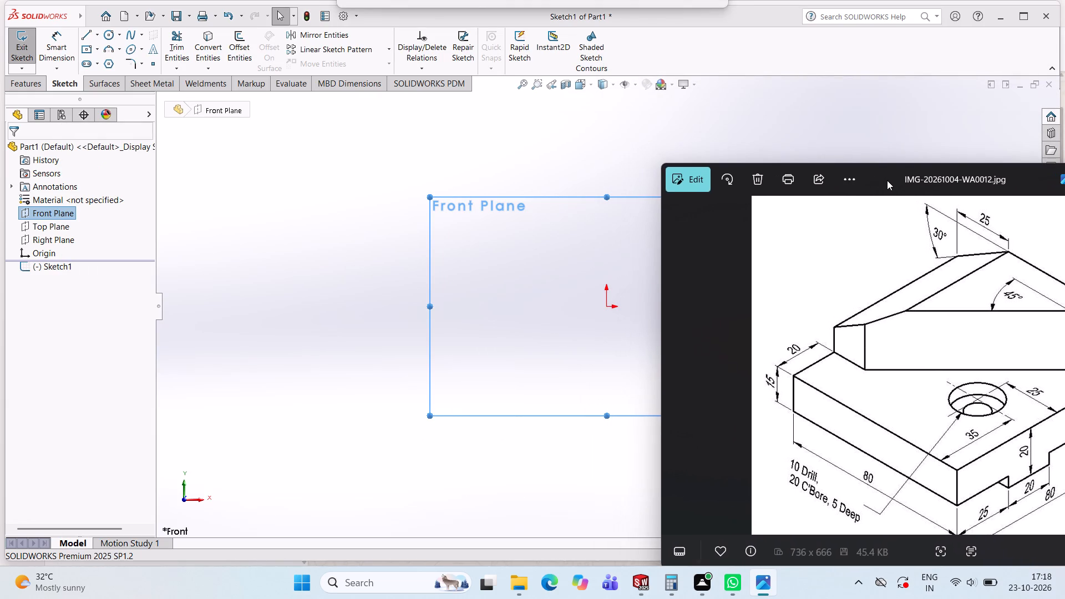
drag(887, 180, 261, 194)
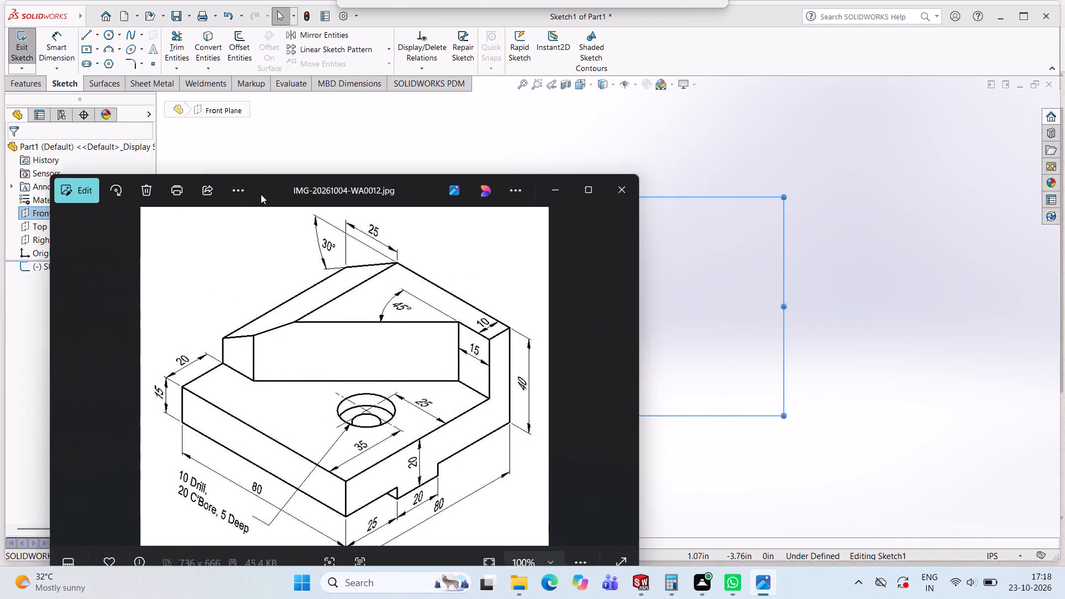
drag(261, 194, 120, 180)
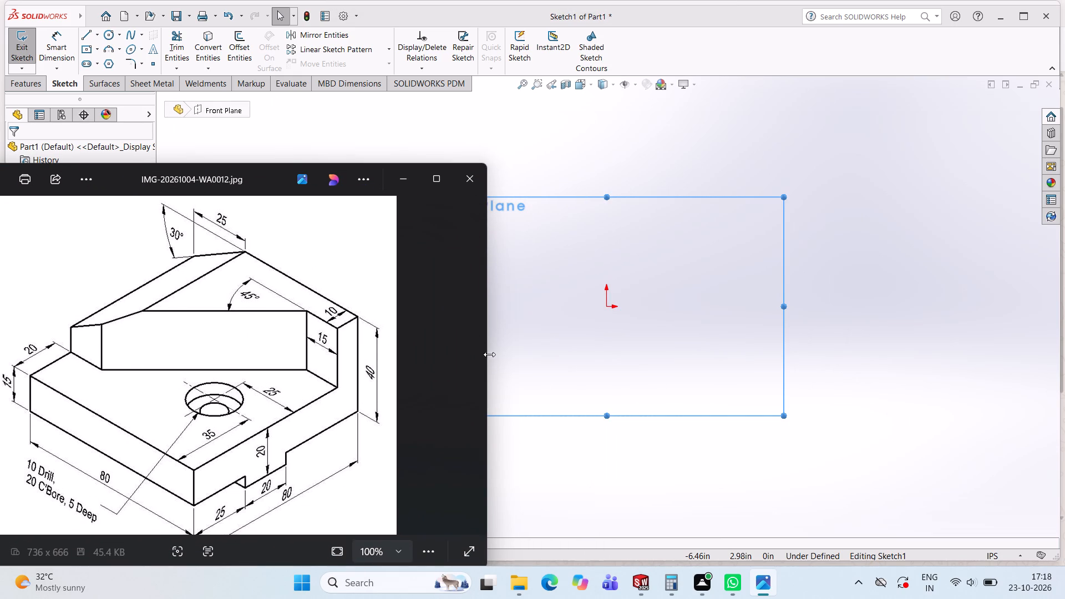
drag(491, 355, 442, 361)
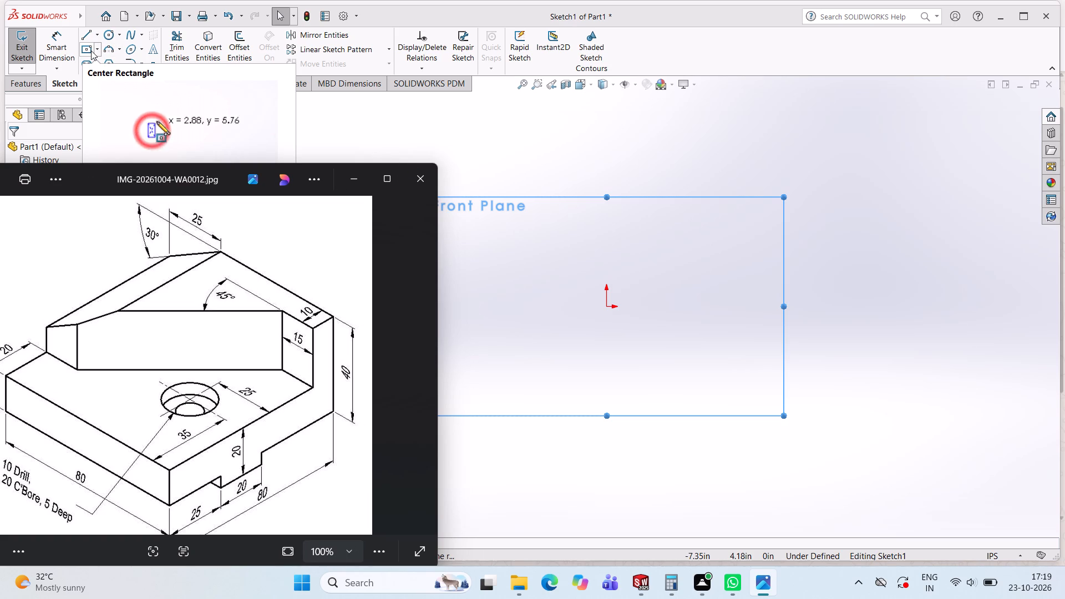
Sketch a 45° line about 2.47 in long up from the origin, with a perpendicular line about 0.42 in long at its upper end.
click(87, 33)
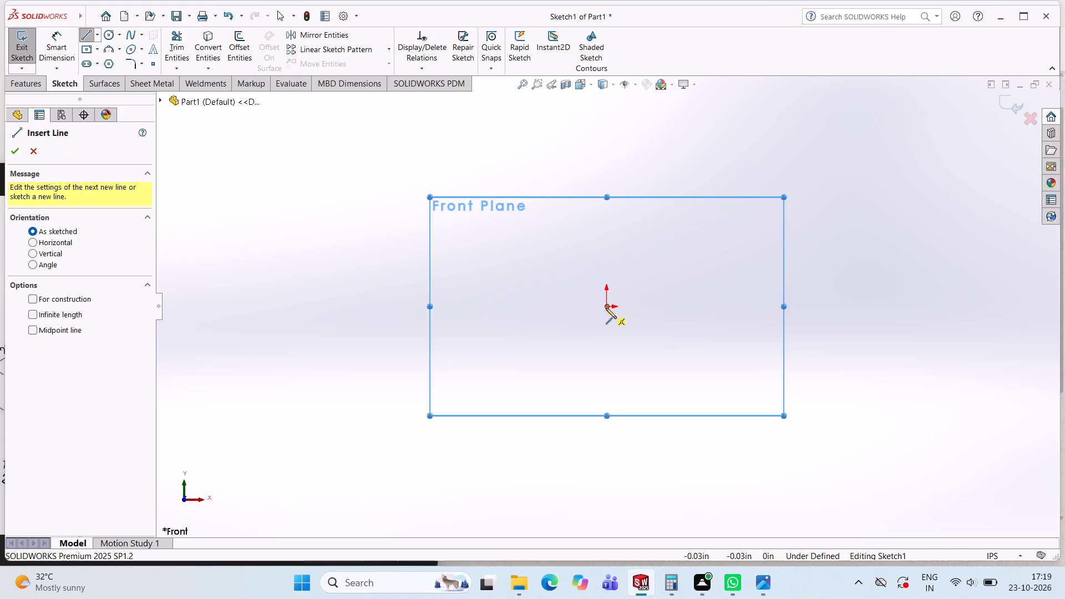
drag(609, 307, 688, 227)
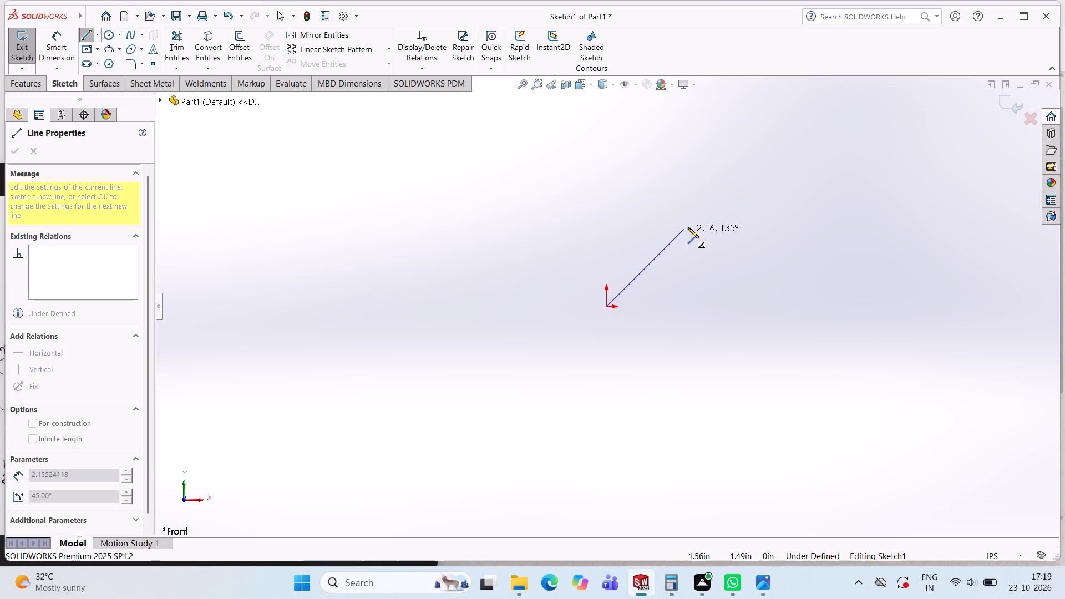
drag(688, 227, 696, 219)
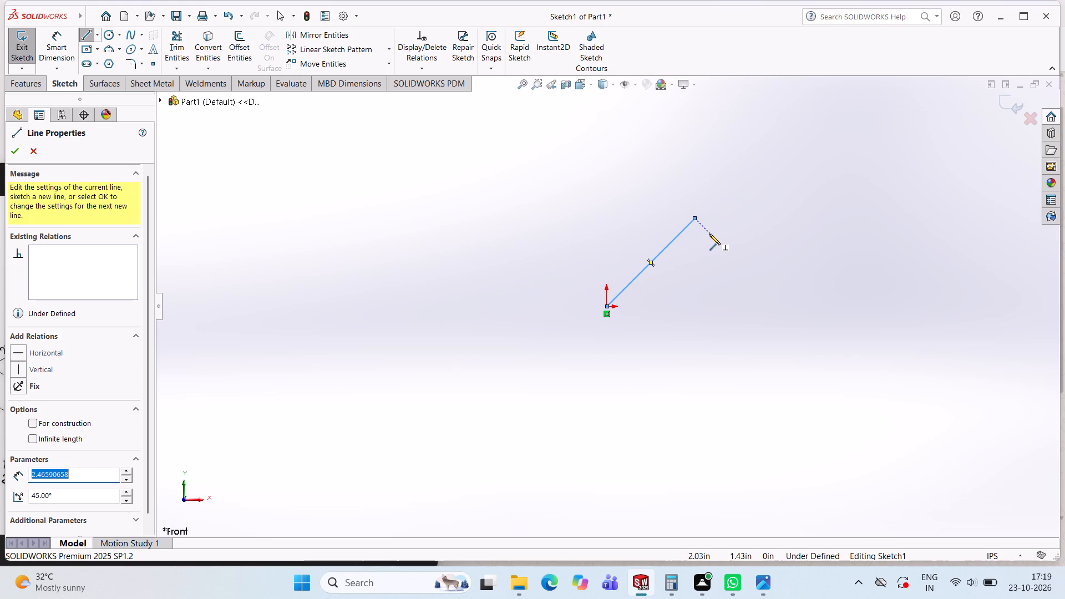
drag(709, 234, 642, 304)
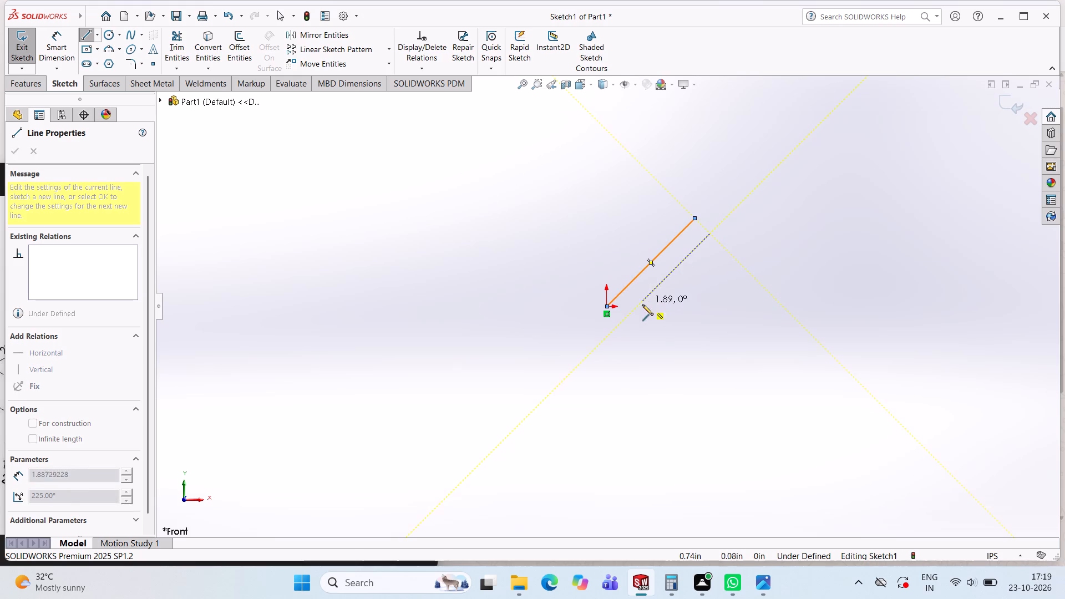
drag(642, 304, 694, 217)
click(694, 217)
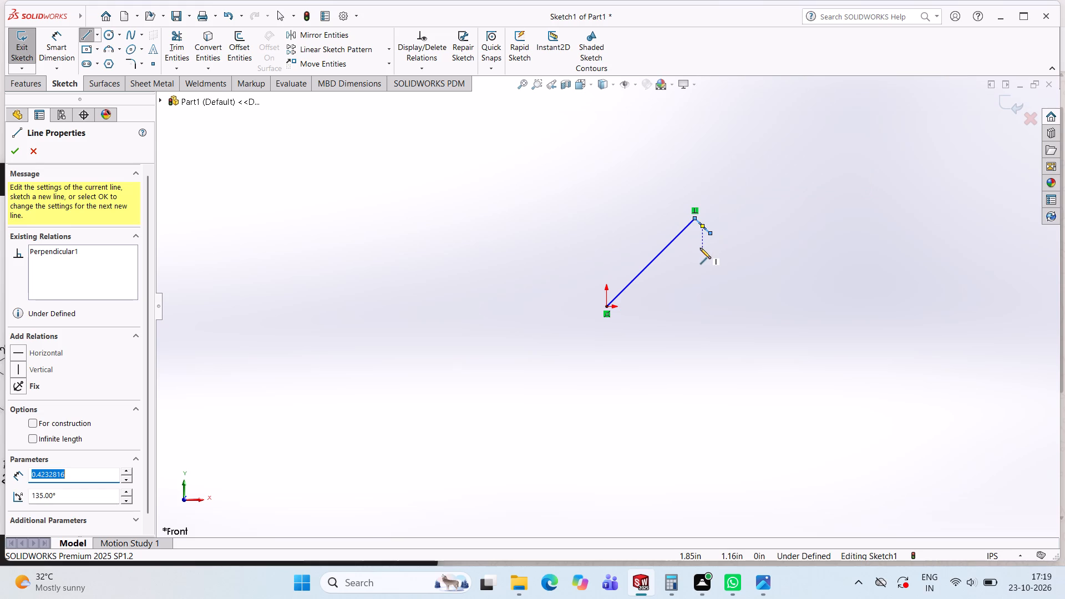
key(Escape)
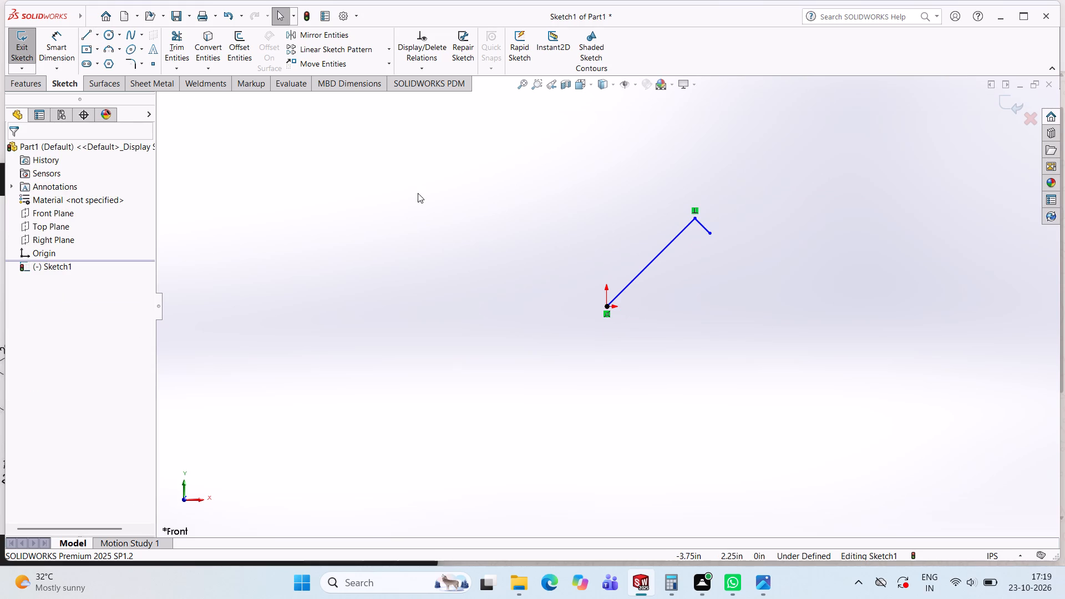
Sketch a short perpendicular line from the origin and a parallel 45° line about 2.47 in long, ending on the upper short line.
click(90, 36)
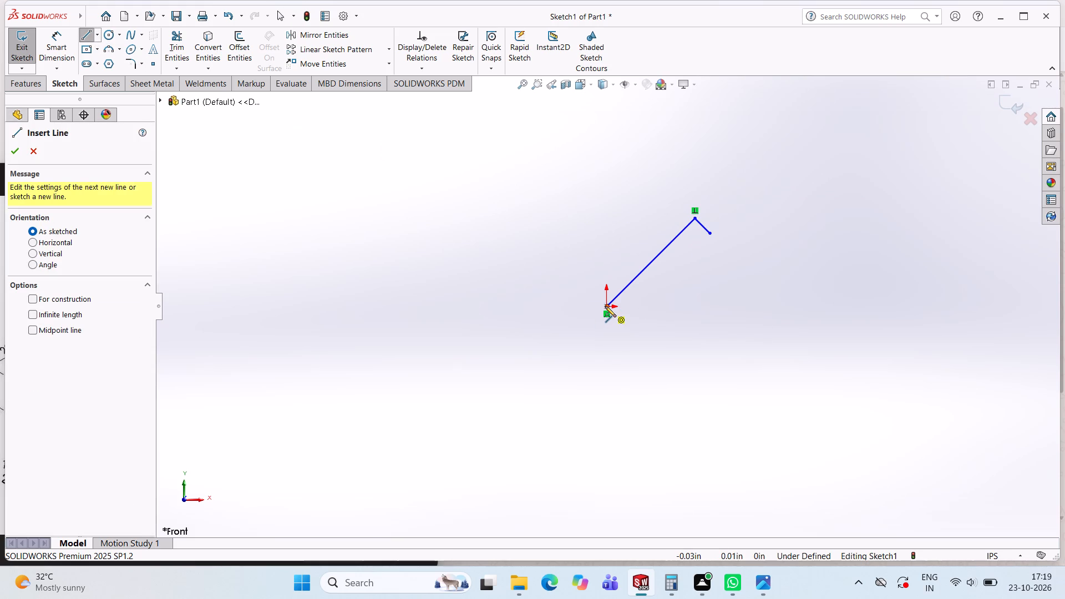
drag(605, 306, 620, 318)
drag(620, 318, 706, 235)
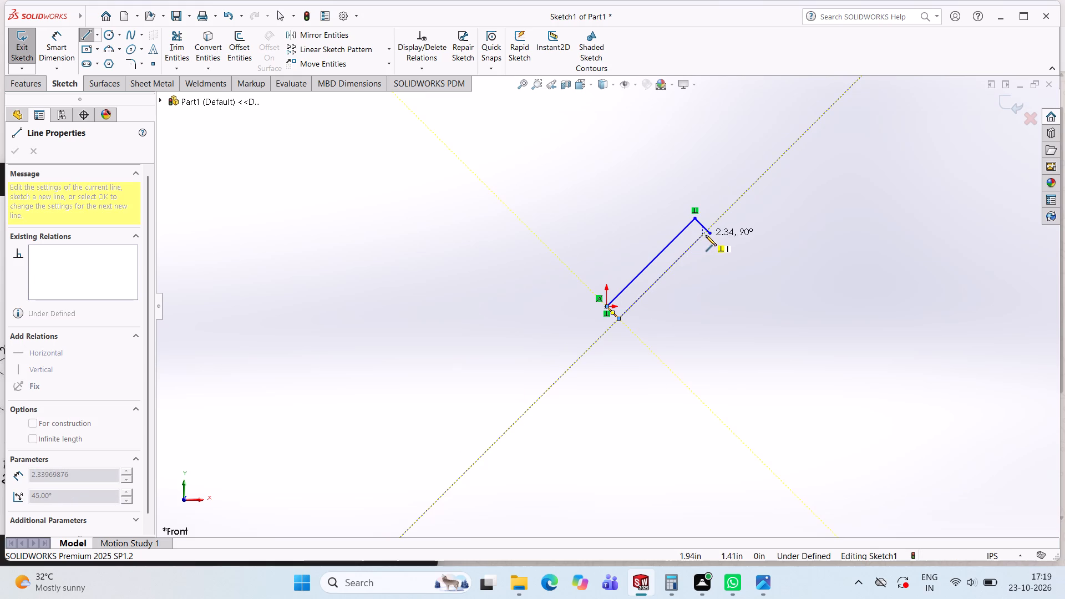
drag(706, 235, 707, 232)
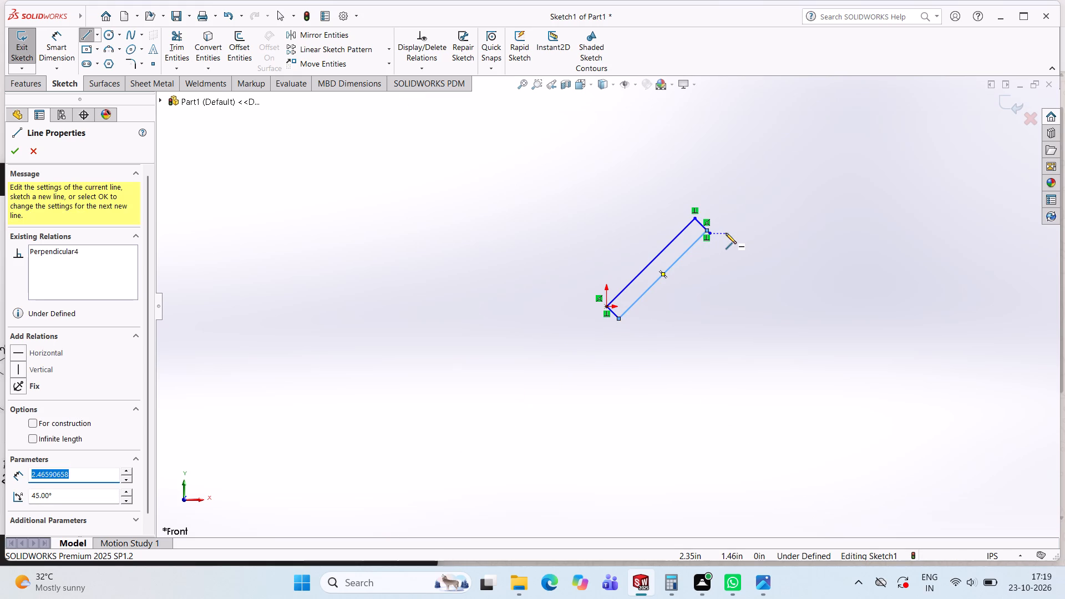
ctrl+scroll(726, 233, up, 3)
ctrl+scroll(726, 233, down, 5)
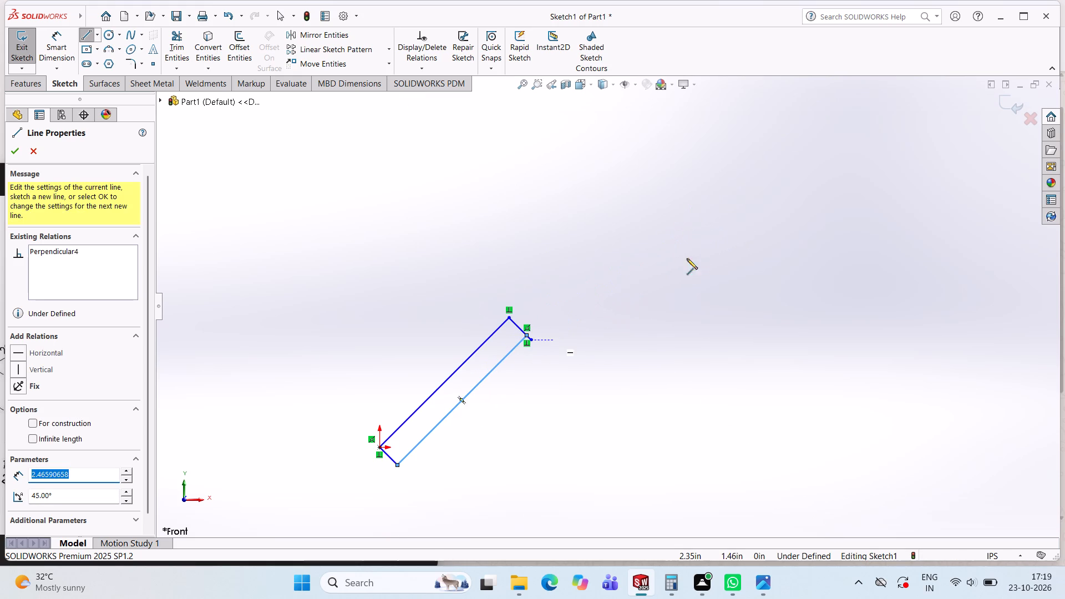
key(Escape)
key(Escape)
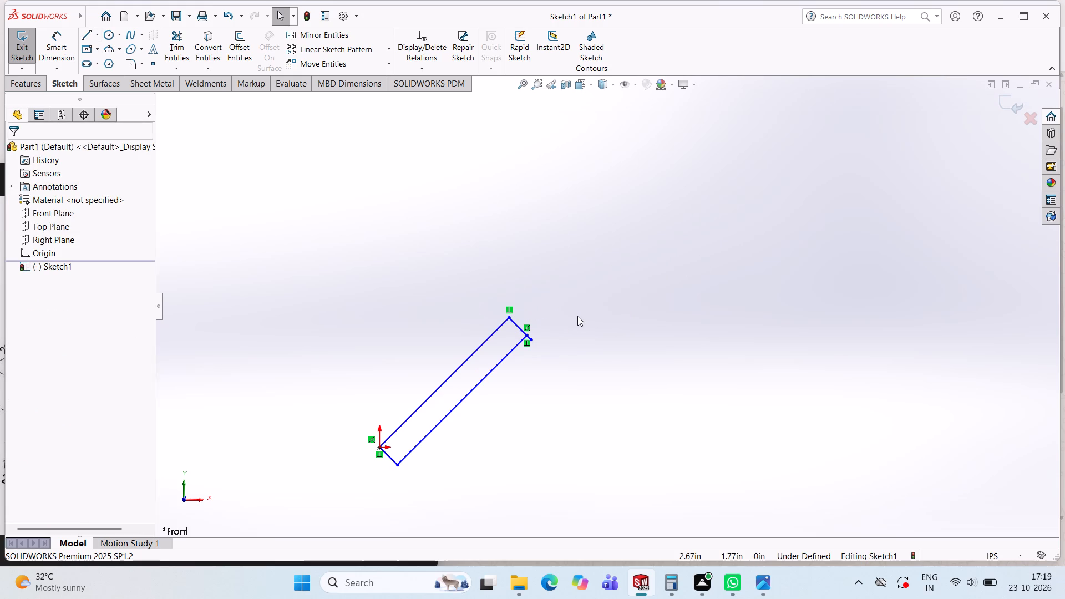
key(Escape)
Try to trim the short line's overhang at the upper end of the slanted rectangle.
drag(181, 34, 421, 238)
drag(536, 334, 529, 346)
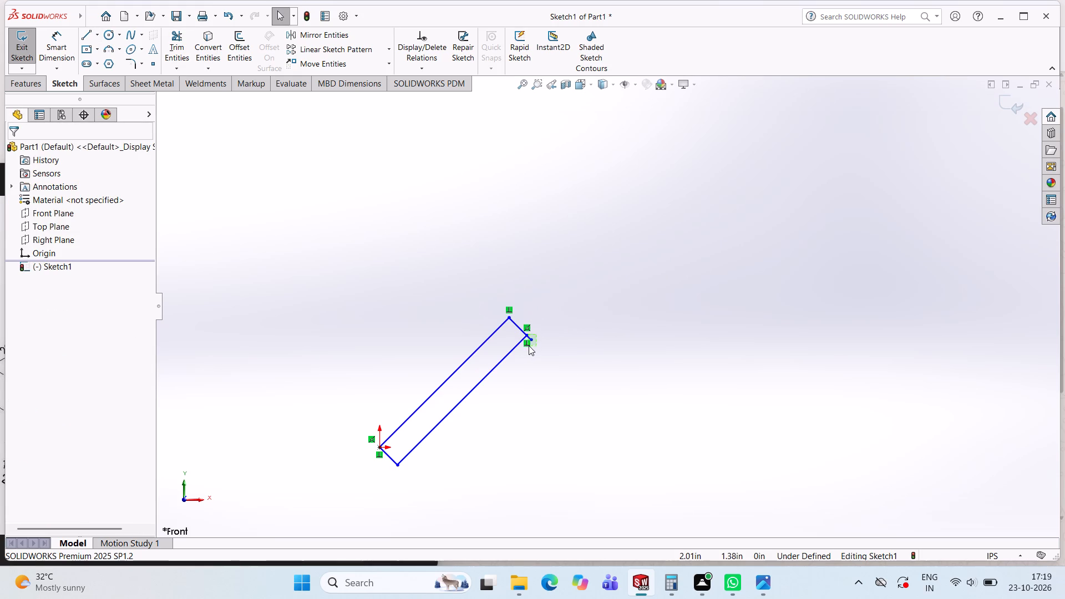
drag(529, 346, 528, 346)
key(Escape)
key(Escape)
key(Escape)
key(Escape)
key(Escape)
Trim away the short line's overhang beyond the parallel line at the slanted rectangle's upper end with Power trim.
ctrl+scroll(536, 318, up, 1)
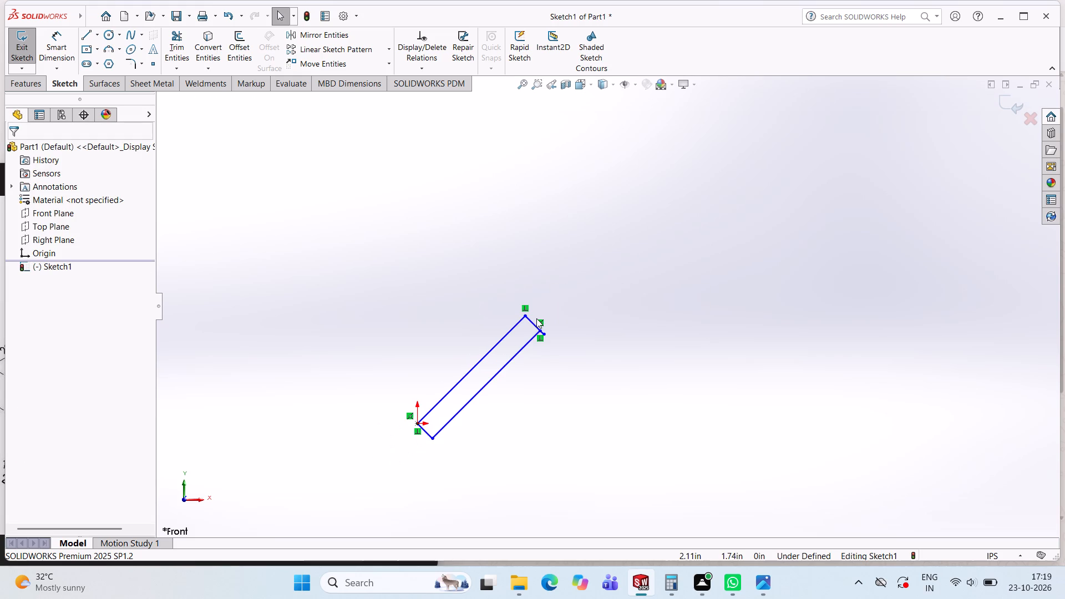
click(534, 87)
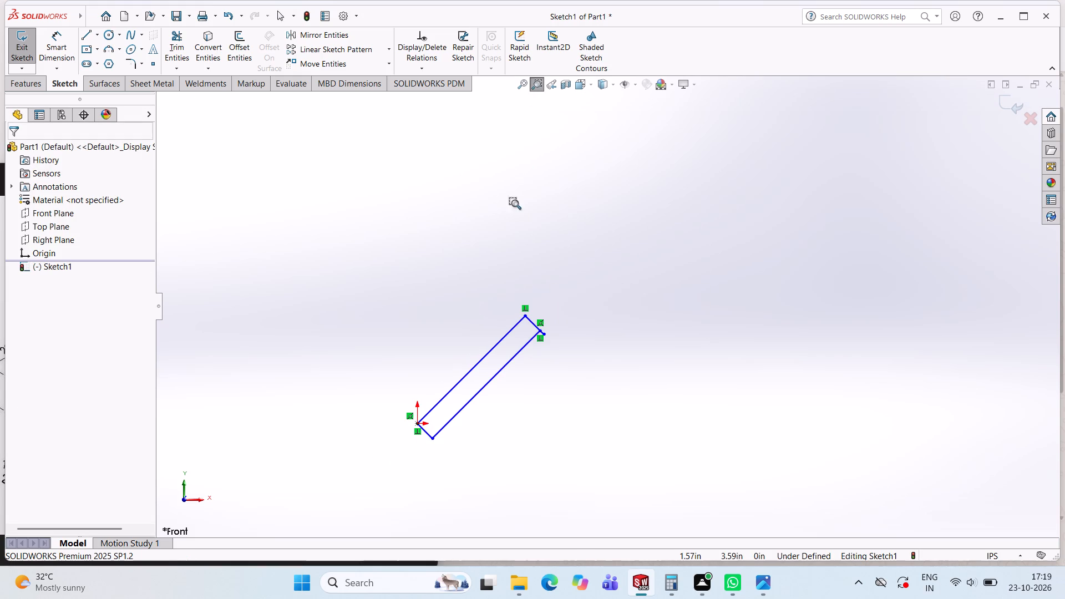
drag(494, 308, 570, 350)
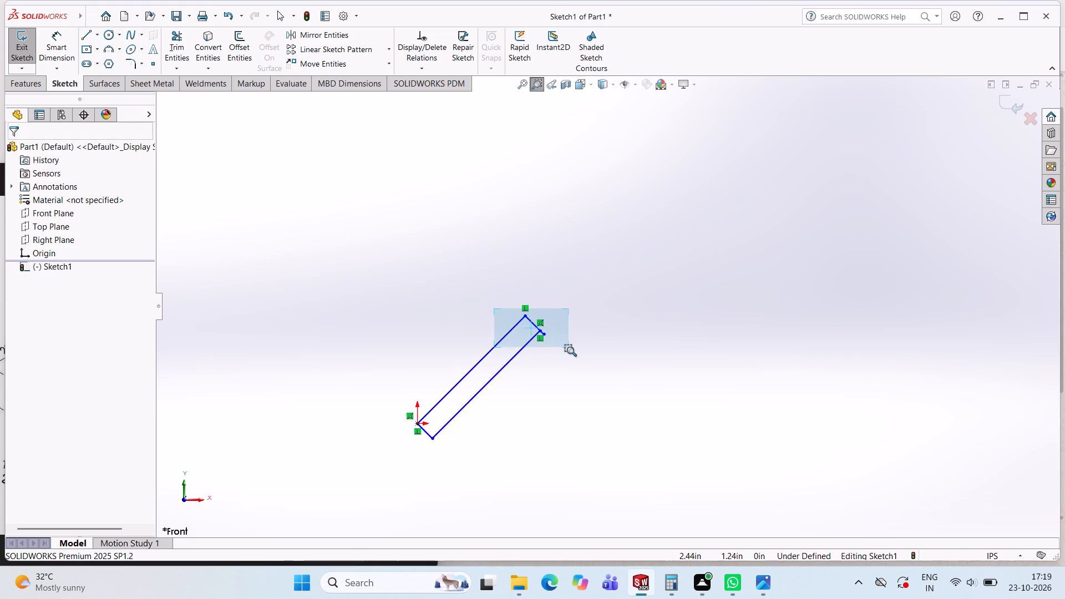
drag(570, 350, 581, 369)
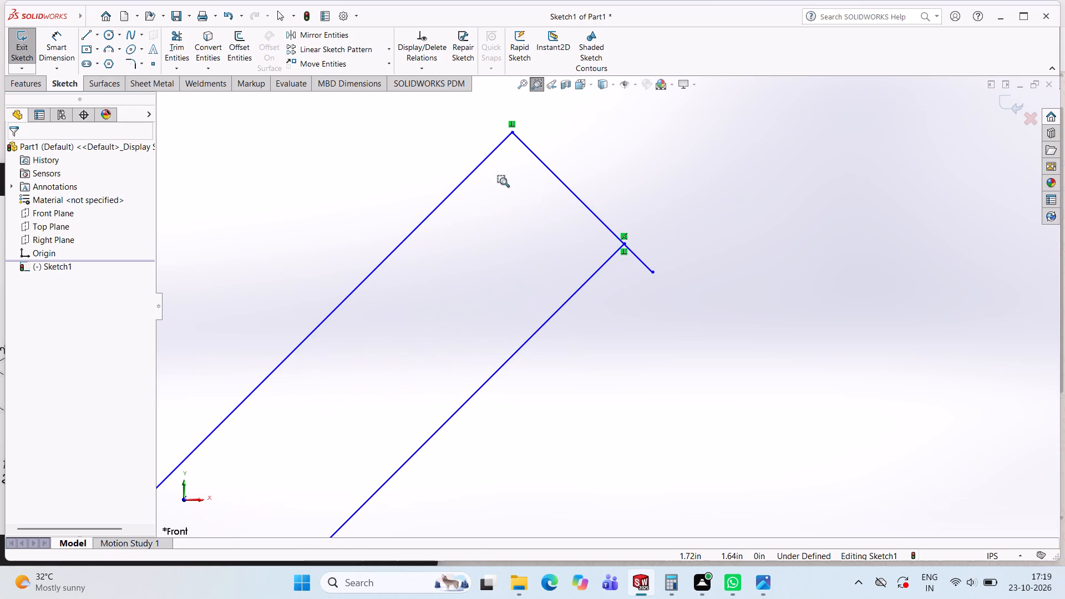
key(Escape)
key(Escape)
key(Escape)
click(188, 42)
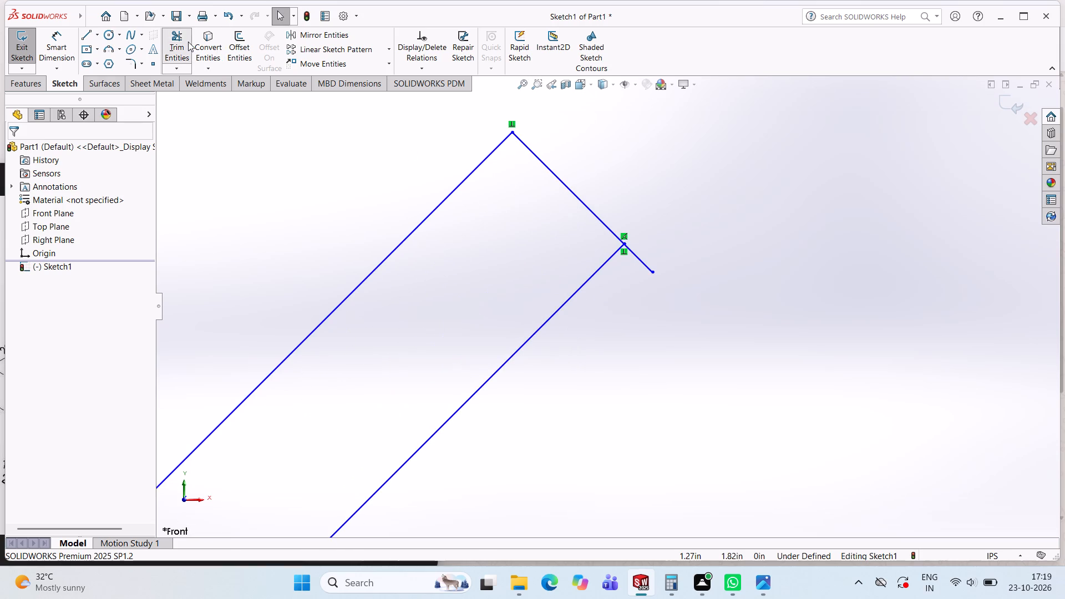
drag(652, 242, 643, 258)
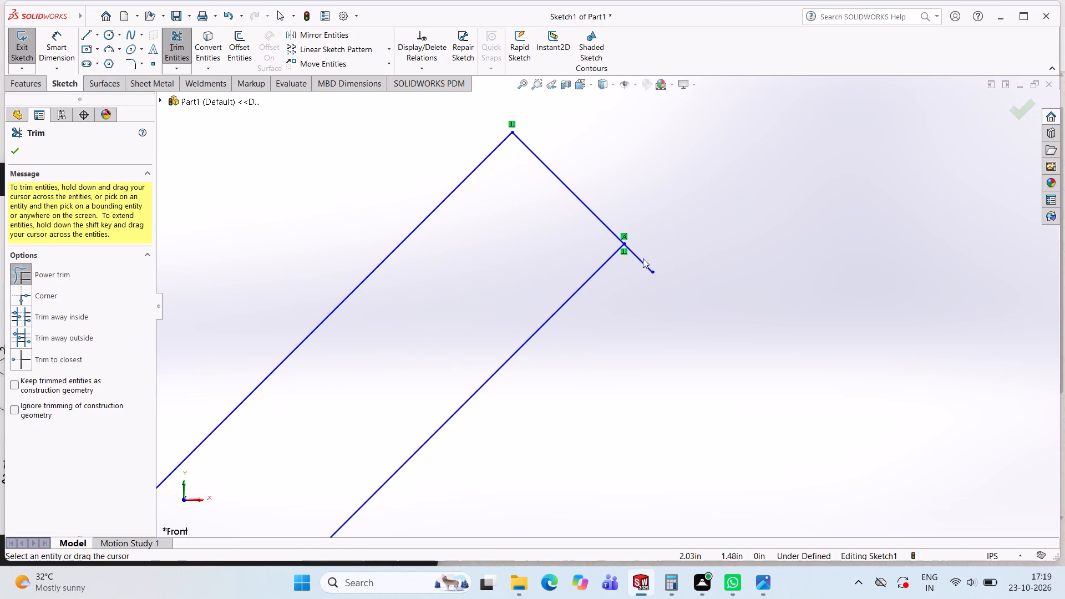
drag(643, 258, 628, 287)
key(Escape)
key(Escape)
key(Escape)
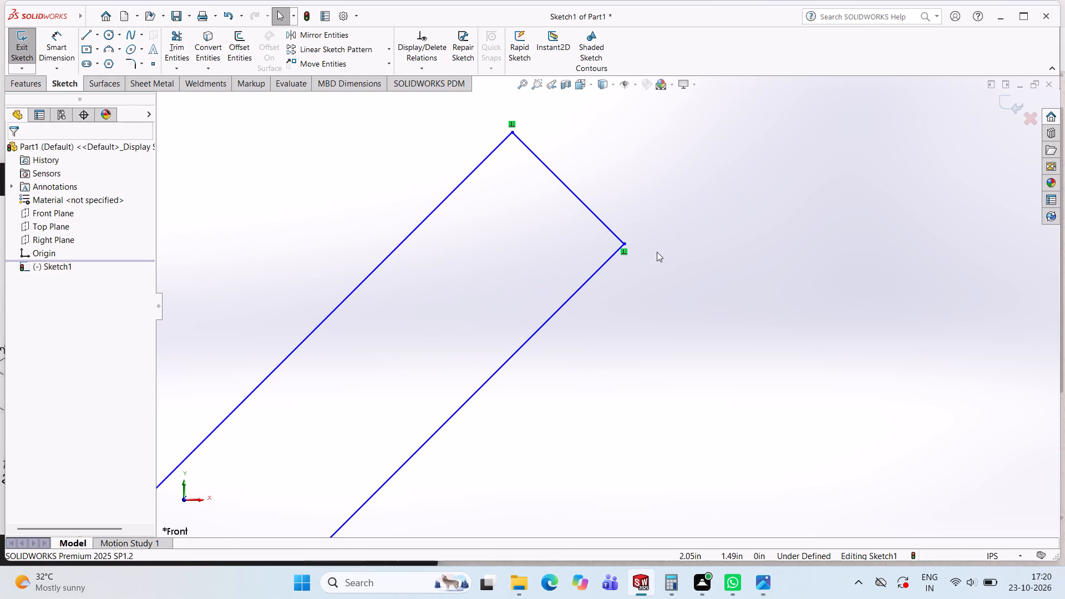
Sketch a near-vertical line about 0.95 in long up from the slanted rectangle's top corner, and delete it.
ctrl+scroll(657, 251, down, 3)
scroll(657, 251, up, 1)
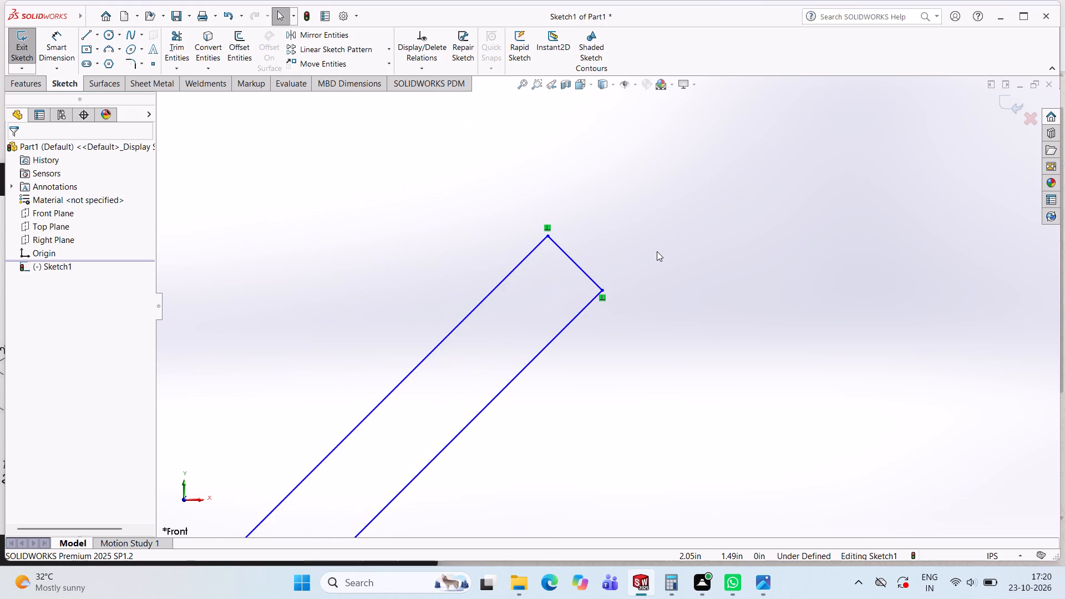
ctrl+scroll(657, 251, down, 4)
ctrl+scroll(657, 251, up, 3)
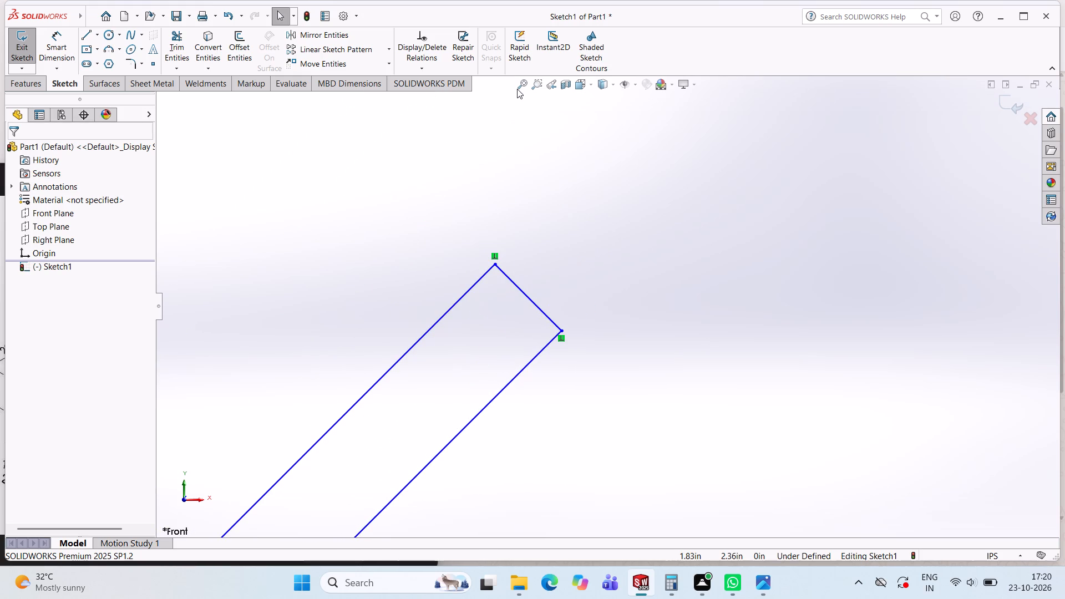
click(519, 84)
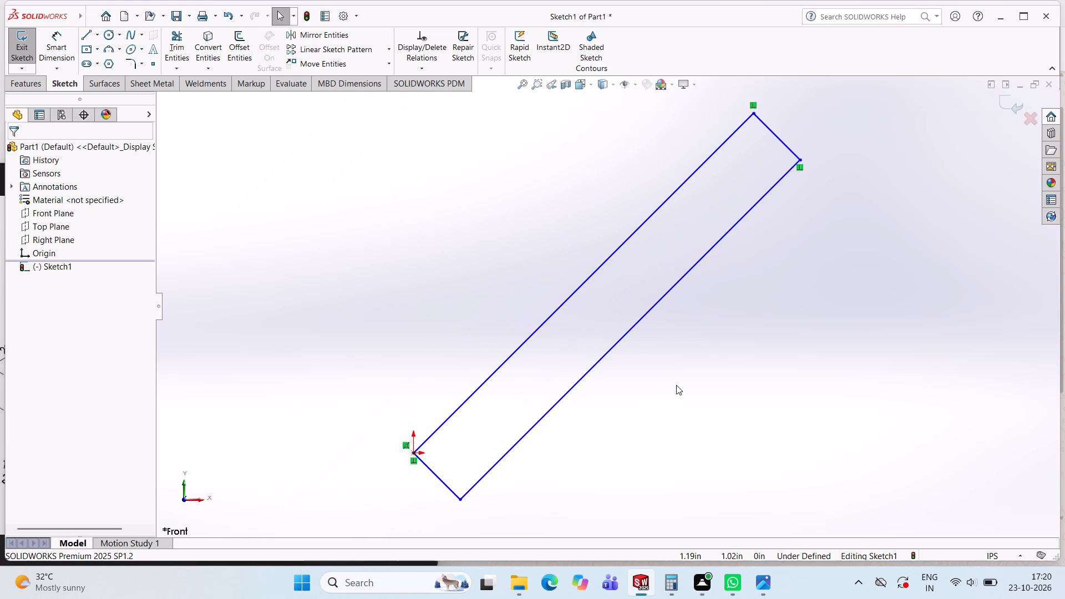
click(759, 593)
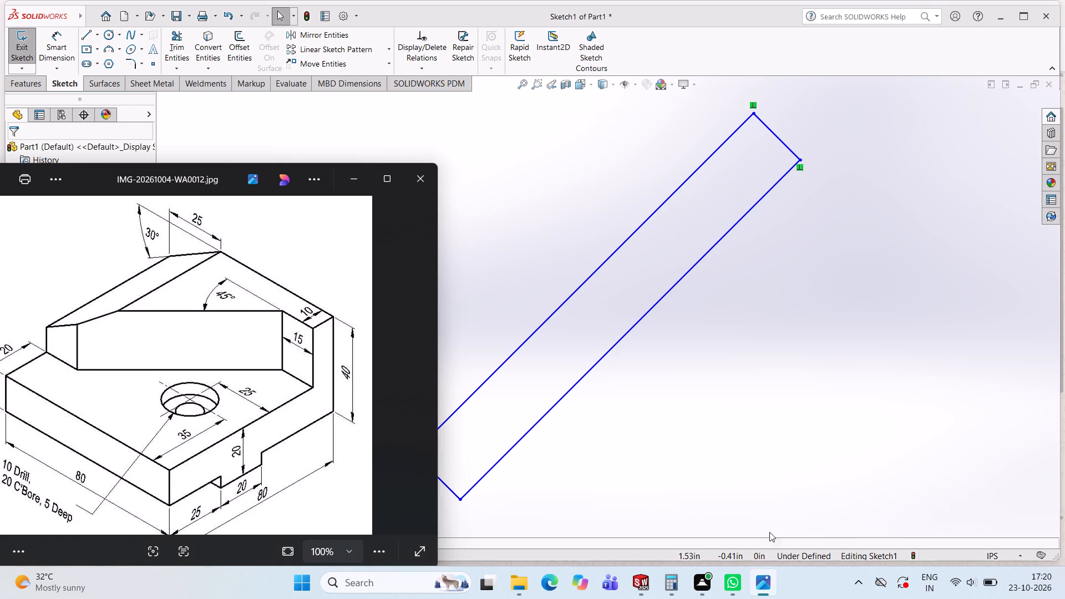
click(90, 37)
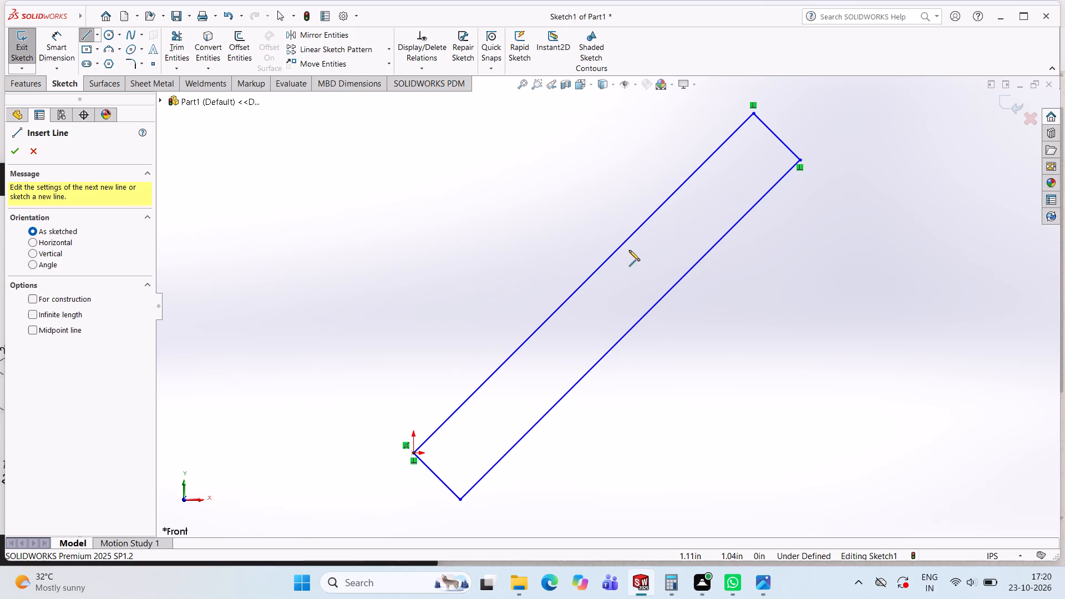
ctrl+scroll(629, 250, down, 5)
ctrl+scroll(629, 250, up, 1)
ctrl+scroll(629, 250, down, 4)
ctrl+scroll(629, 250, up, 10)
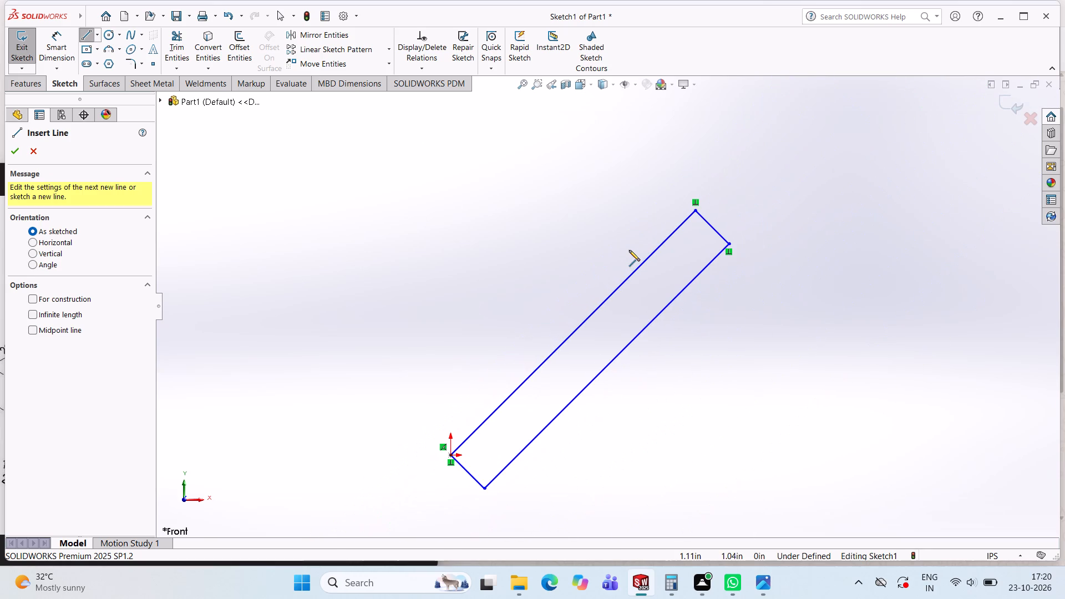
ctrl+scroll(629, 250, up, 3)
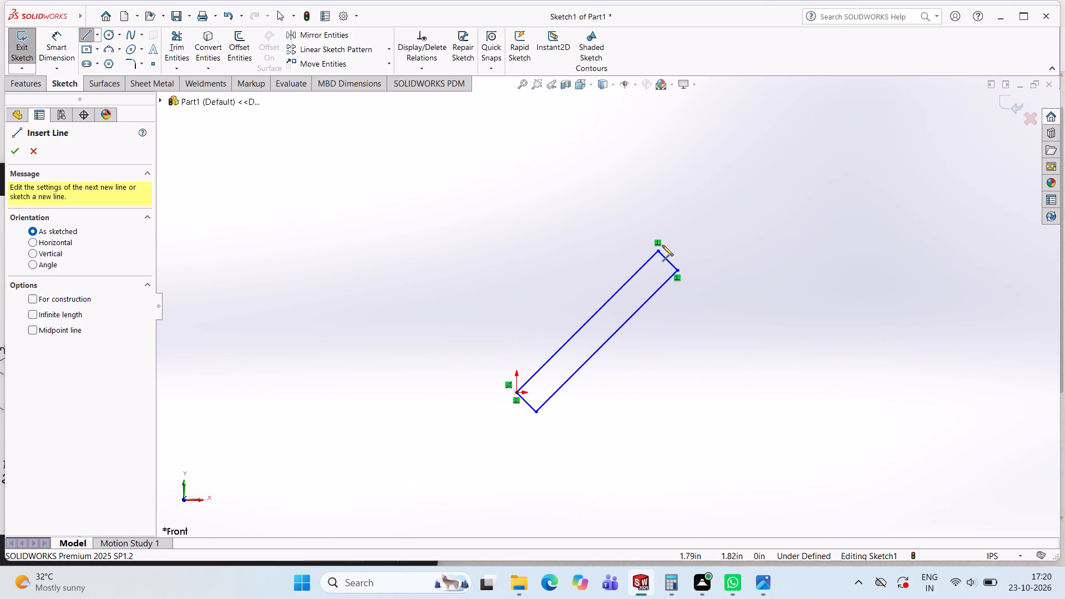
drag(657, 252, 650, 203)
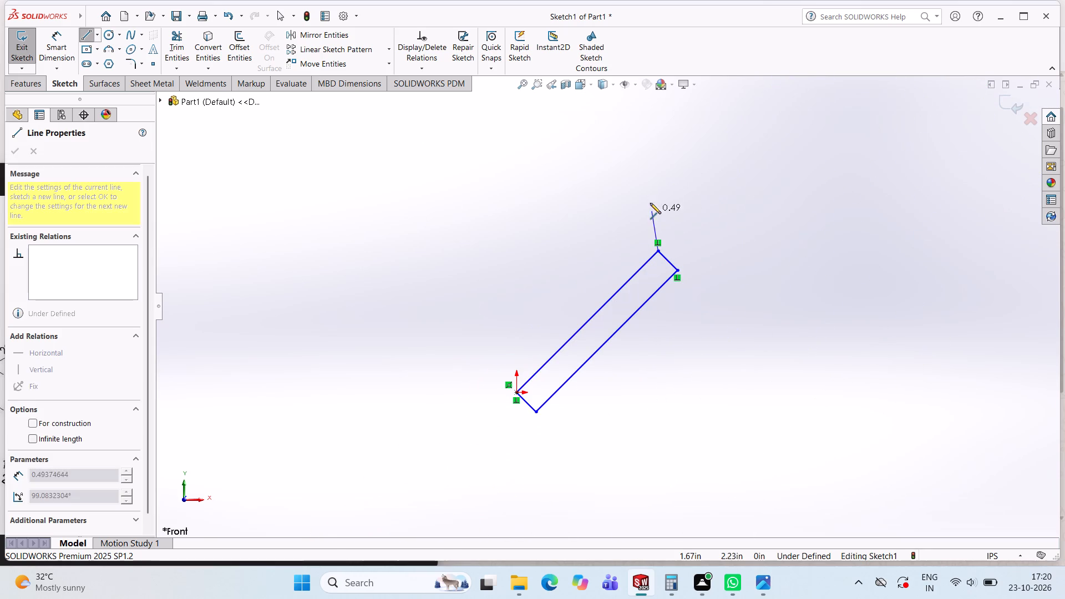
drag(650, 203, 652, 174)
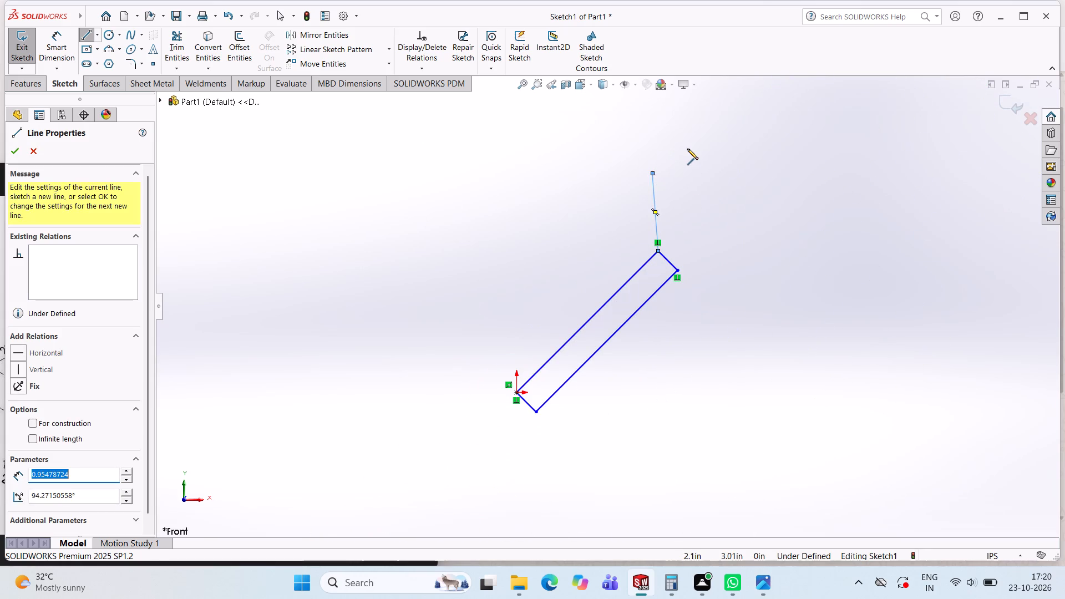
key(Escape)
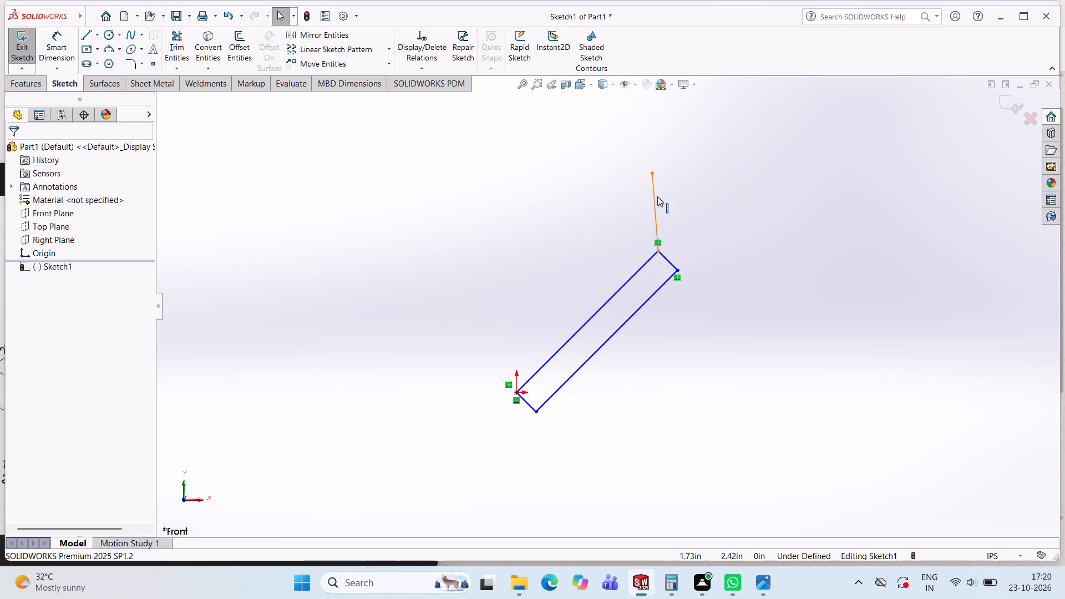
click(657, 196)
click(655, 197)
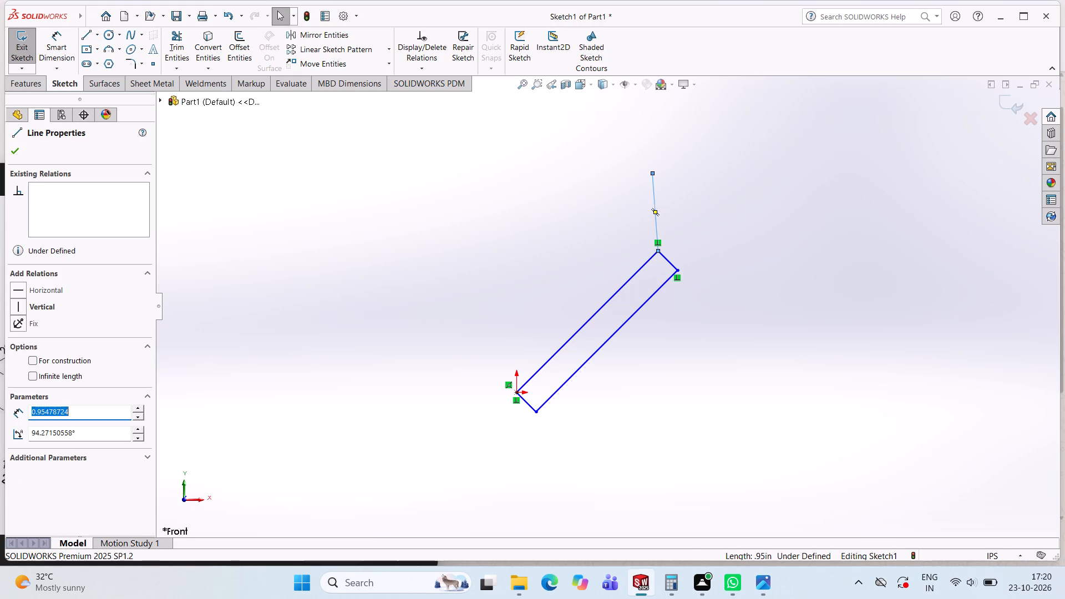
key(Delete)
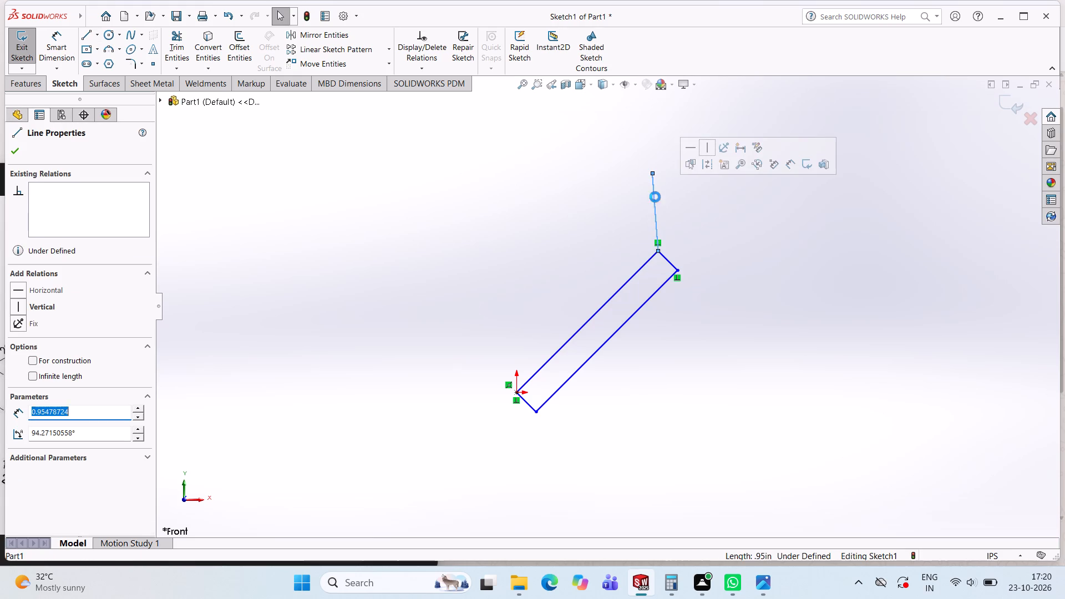
Sketch a vertical strip on the slanted rectangle's upper end, with a horizontal top about 0.24 in wide and an outer side about 1.67 in long.
click(88, 40)
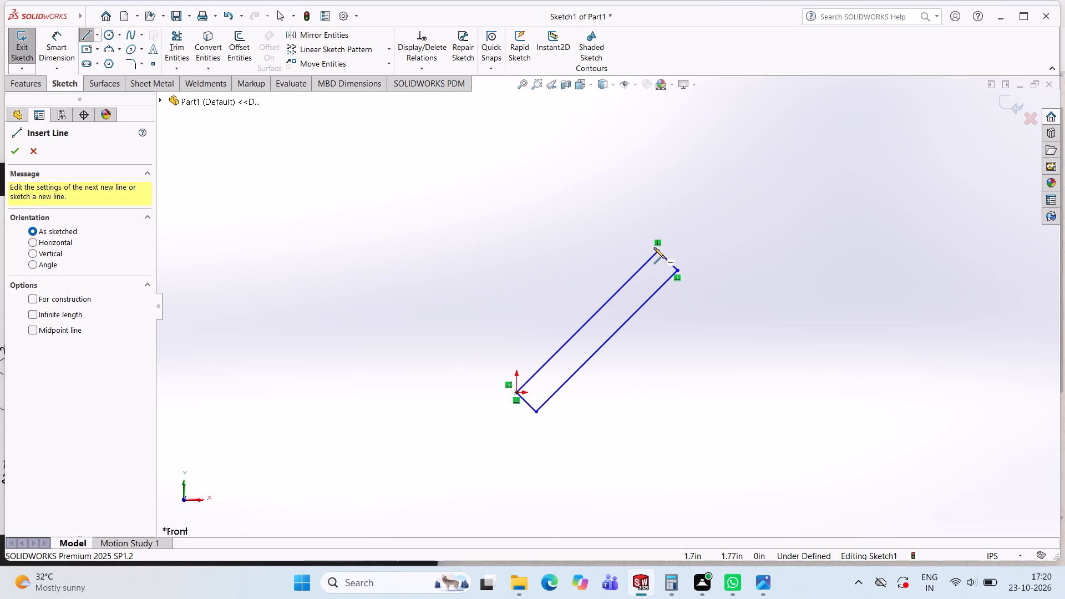
drag(658, 251, 659, 166)
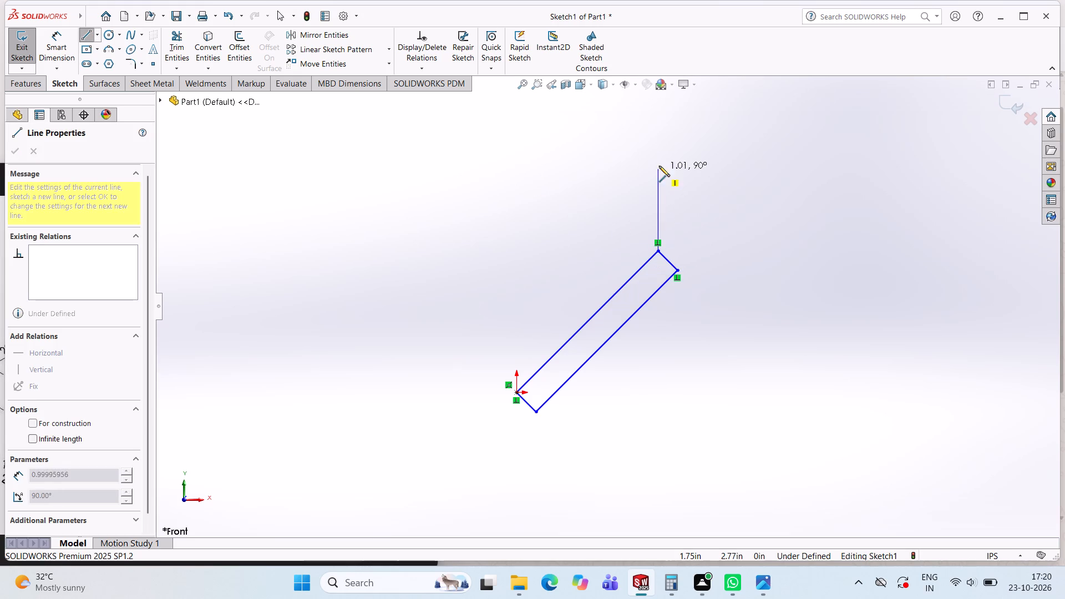
drag(659, 166, 657, 135)
click(657, 135)
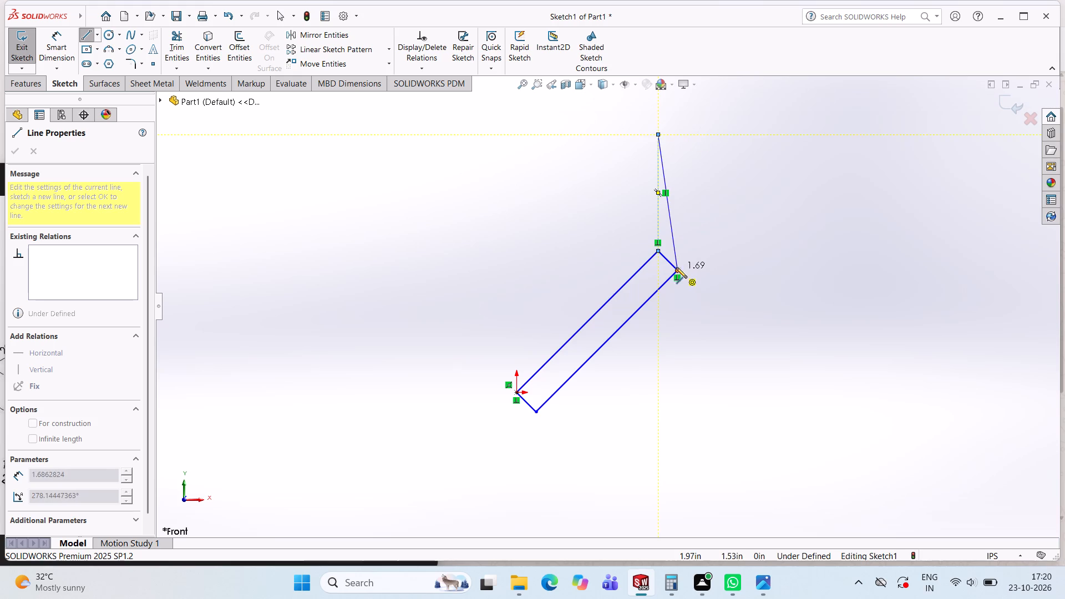
click(678, 133)
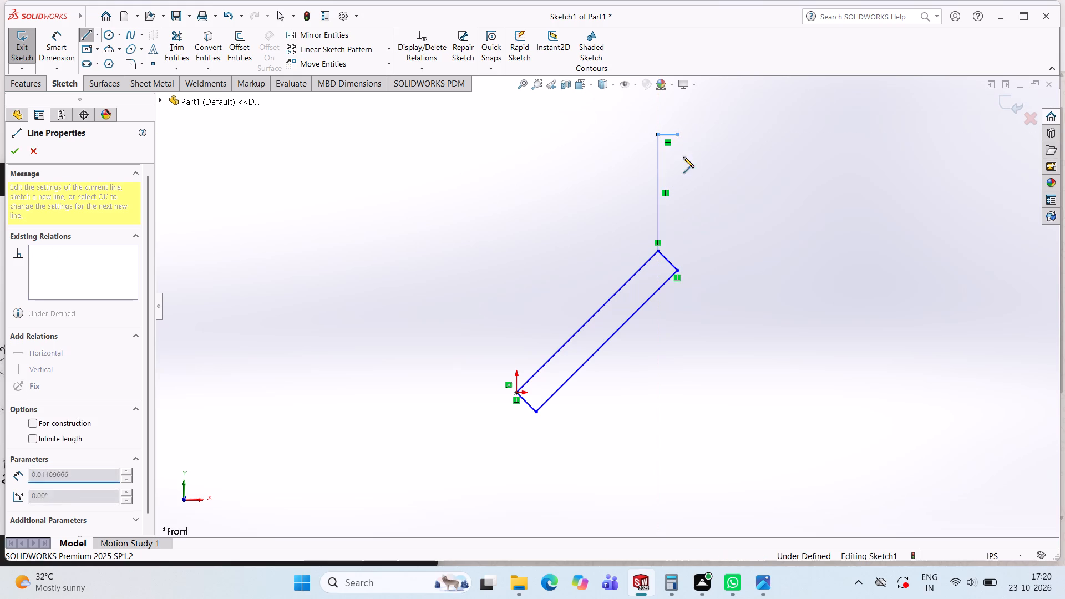
click(678, 272)
key(Escape)
key(Escape)
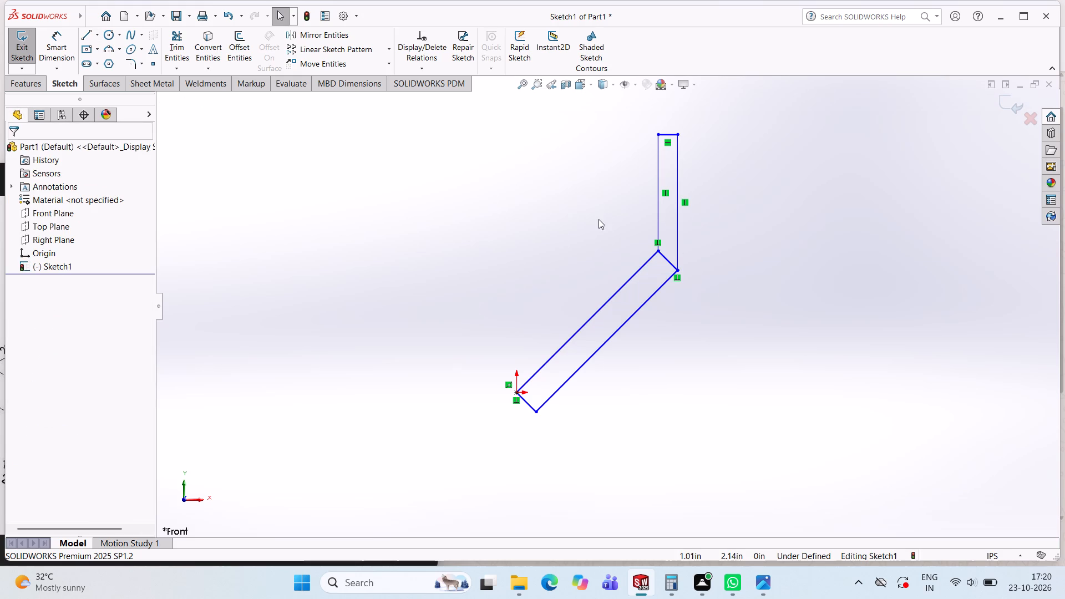
Check the reference drawing and dimension the distance between the slanted rectangle's two long sides as 20 mm.
click(756, 586)
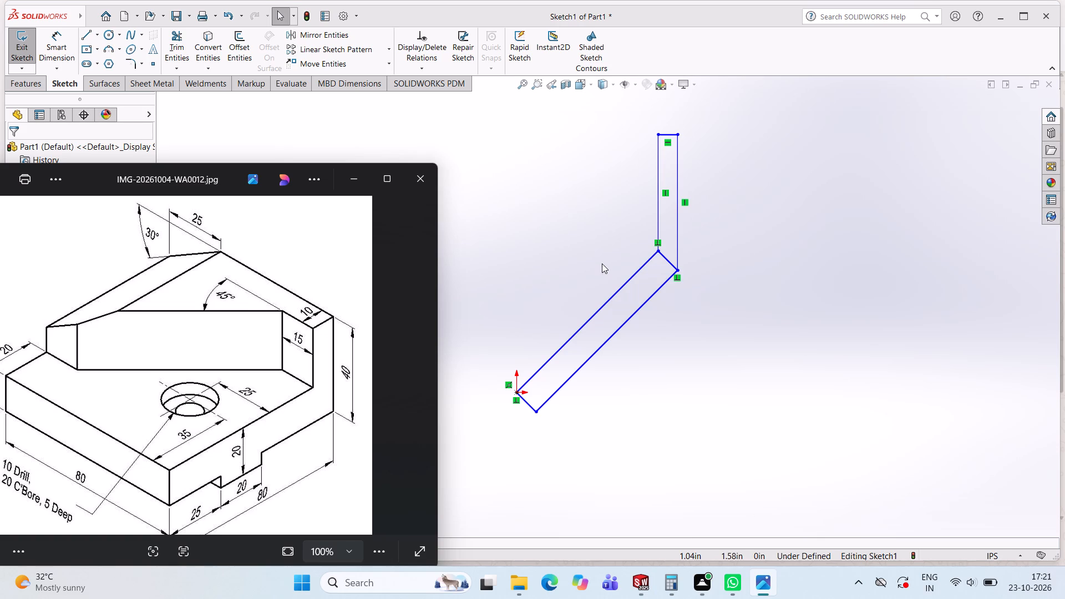
click(557, 240)
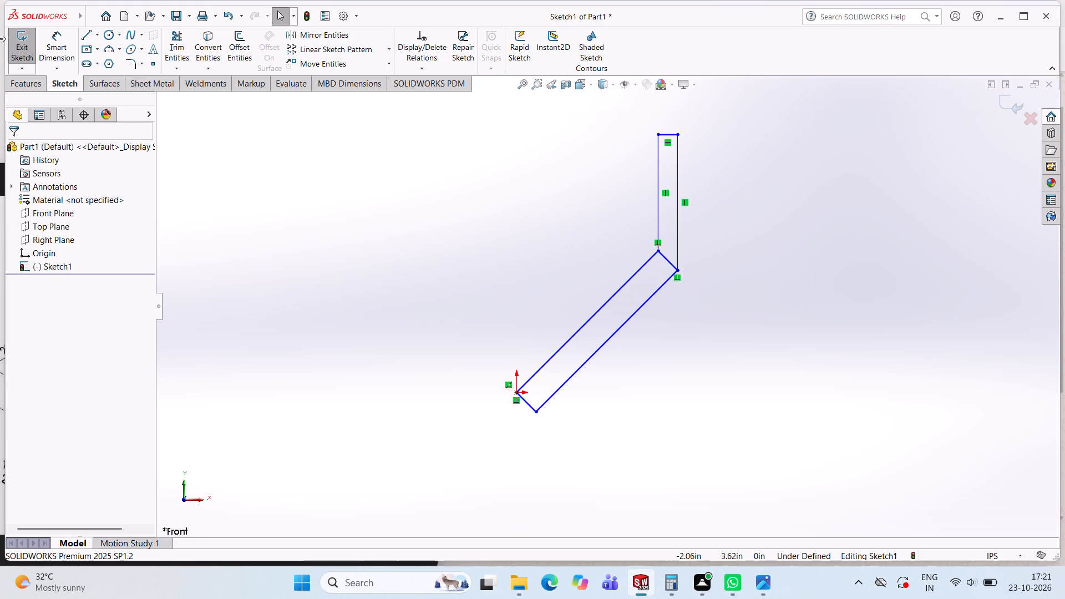
click(54, 40)
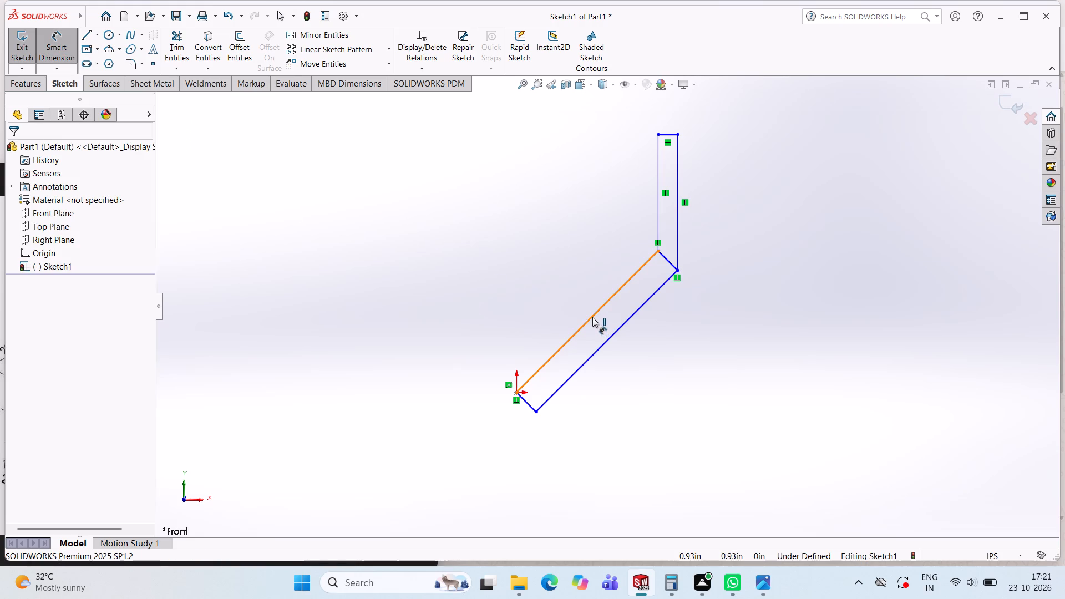
drag(592, 317, 613, 337)
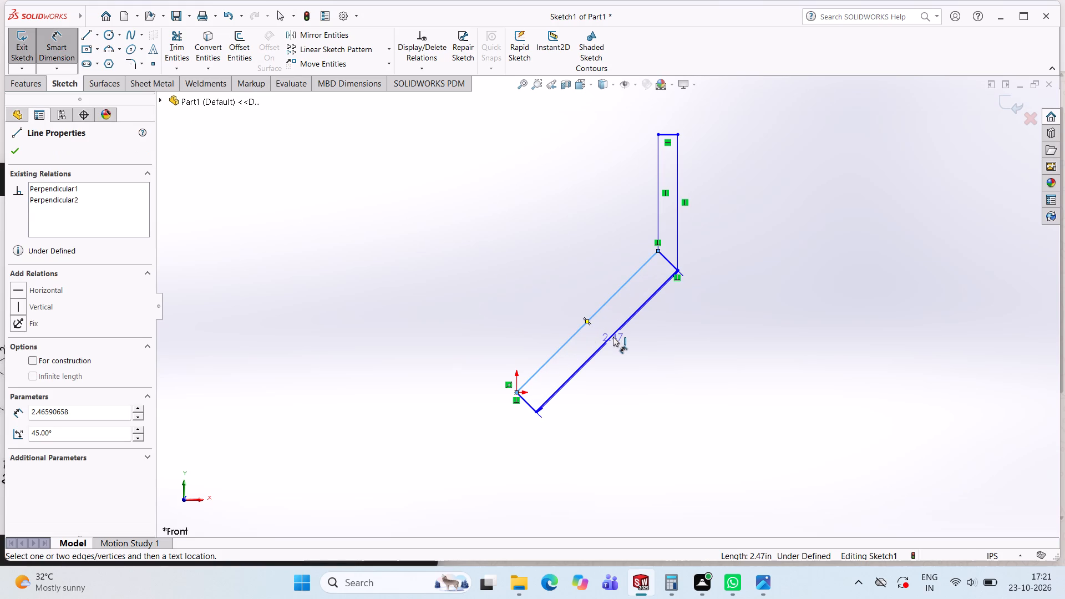
drag(613, 337, 612, 335)
click(612, 335)
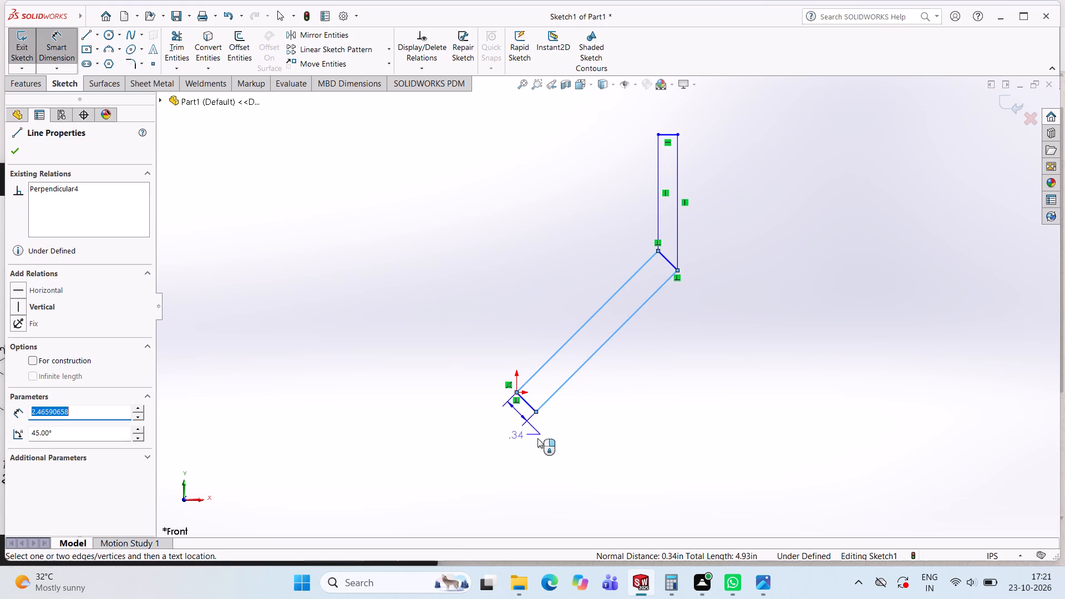
click(519, 456)
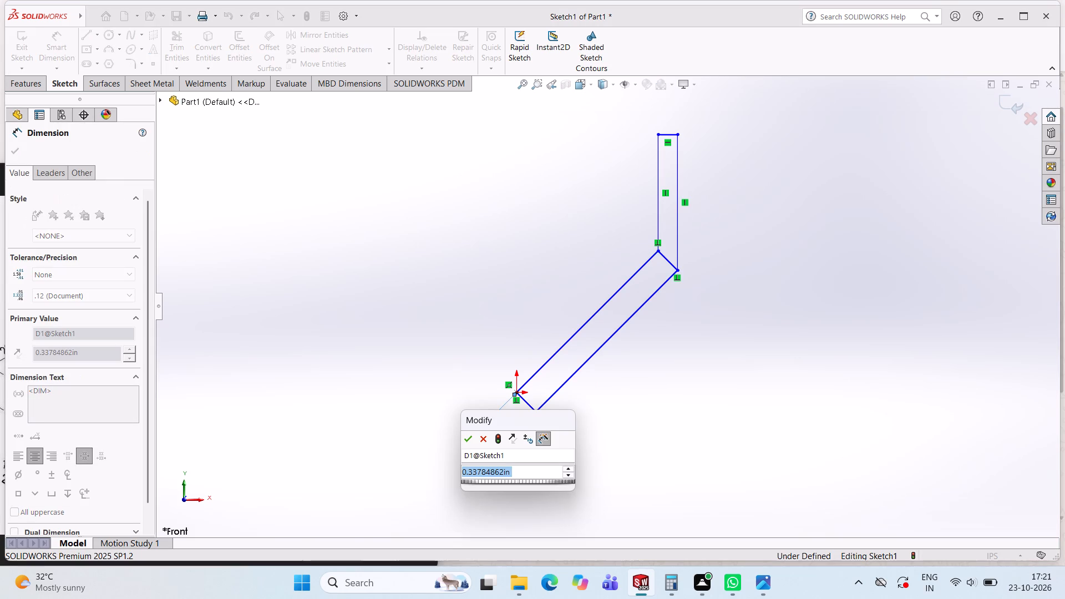
text(20)
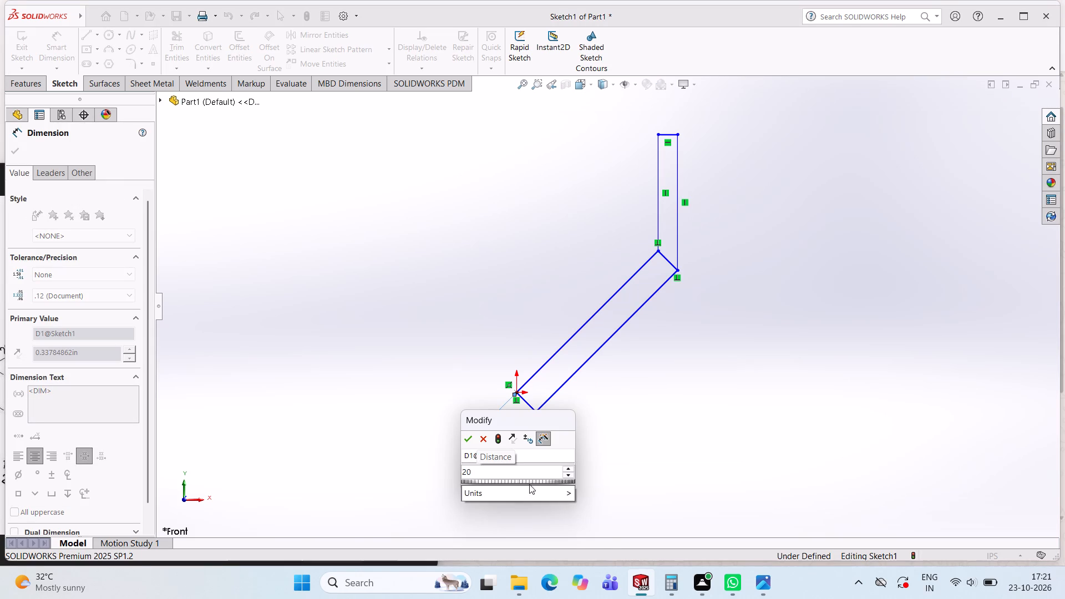
click(600, 580)
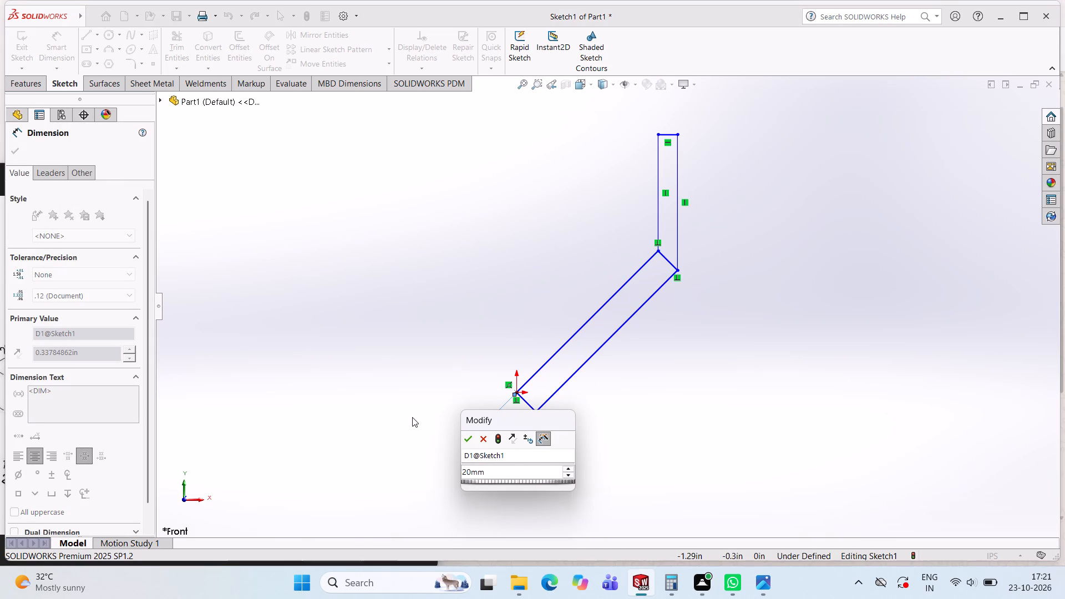
click(469, 437)
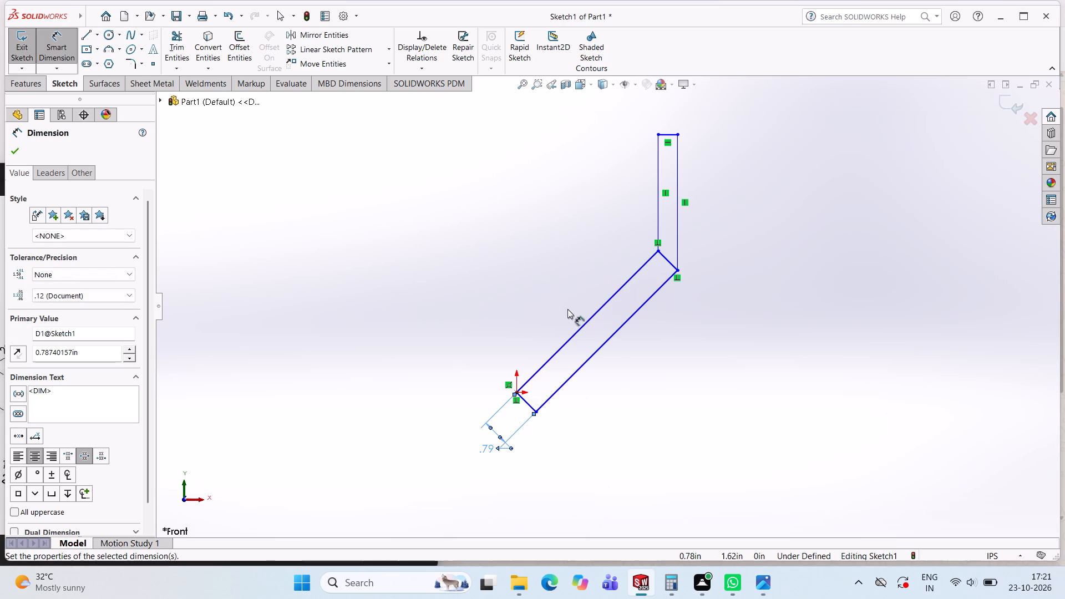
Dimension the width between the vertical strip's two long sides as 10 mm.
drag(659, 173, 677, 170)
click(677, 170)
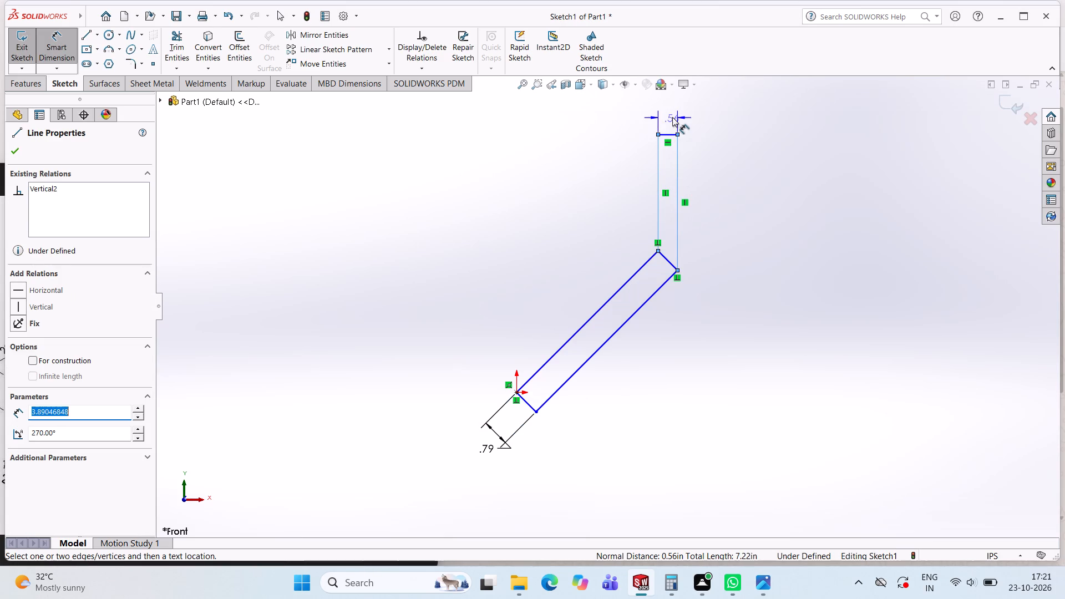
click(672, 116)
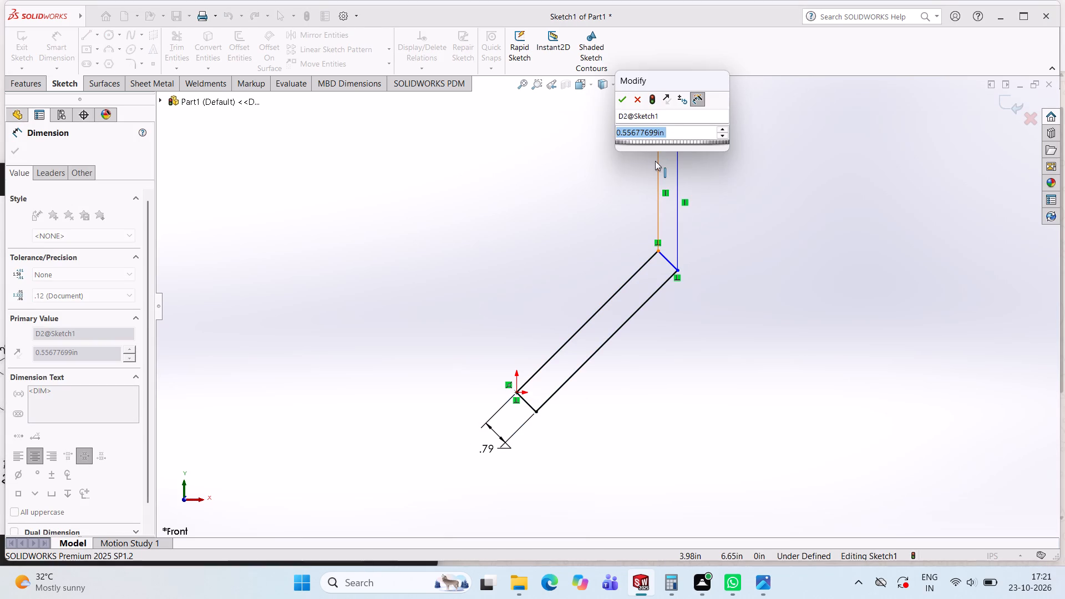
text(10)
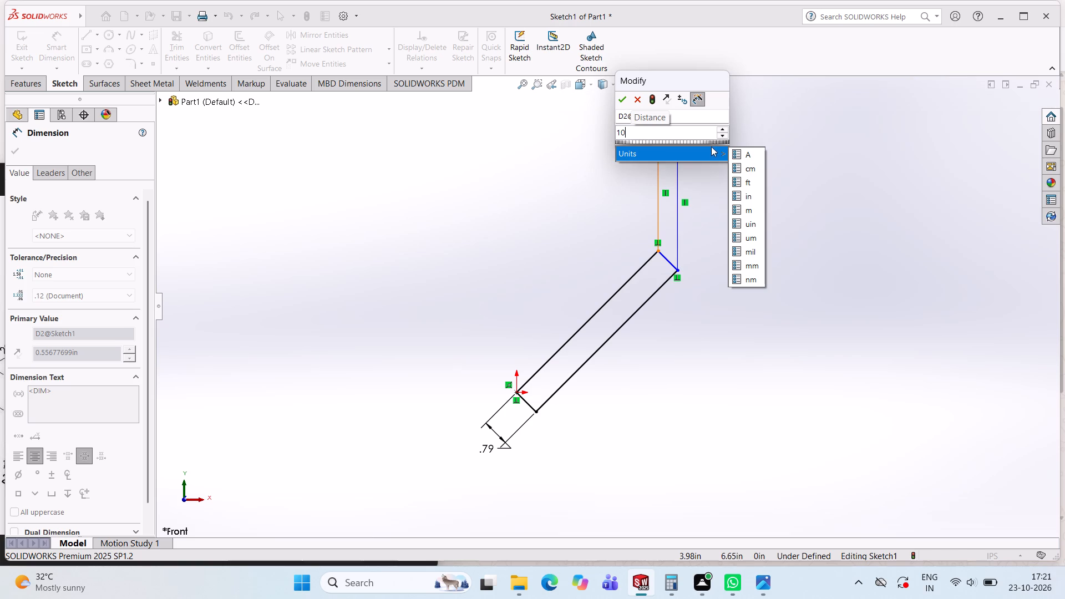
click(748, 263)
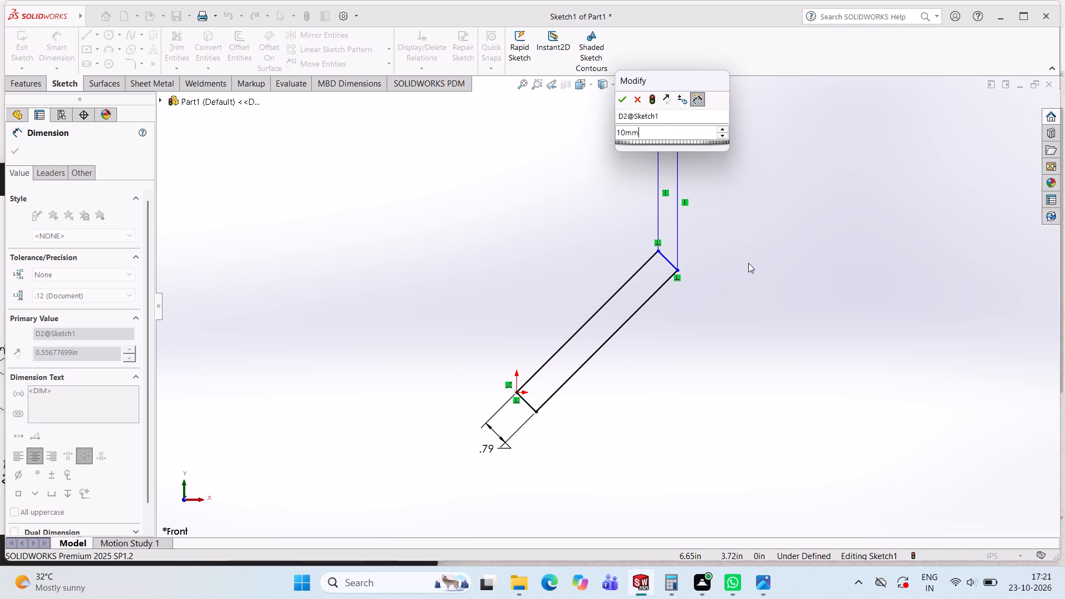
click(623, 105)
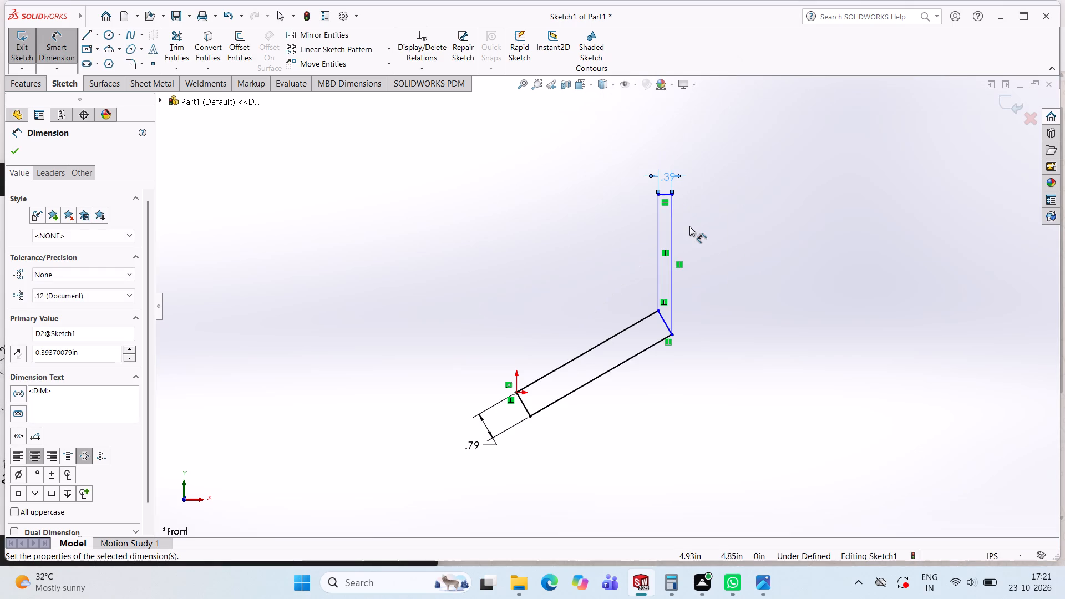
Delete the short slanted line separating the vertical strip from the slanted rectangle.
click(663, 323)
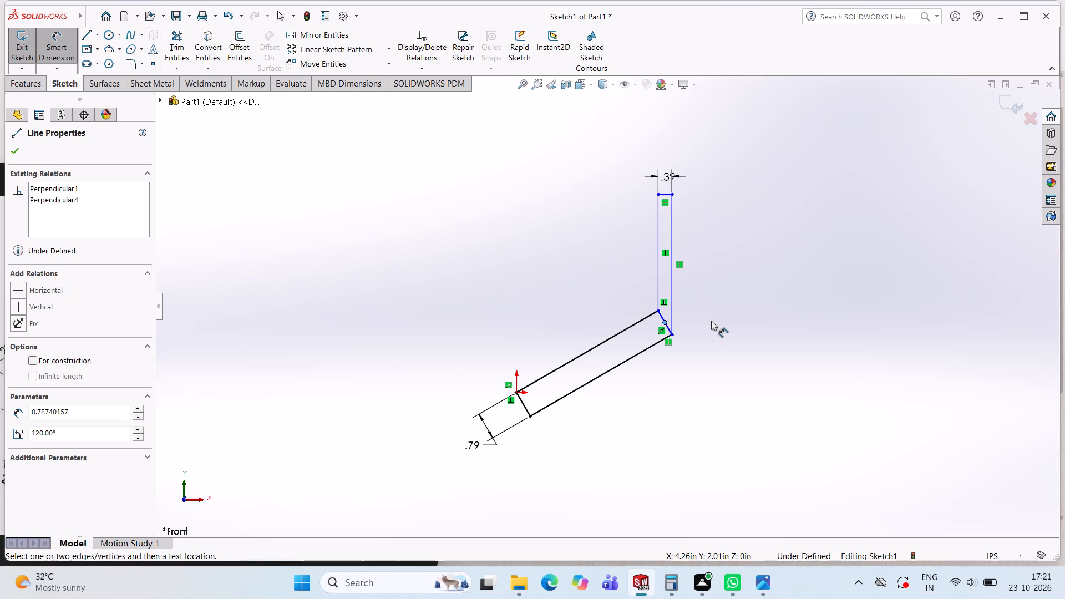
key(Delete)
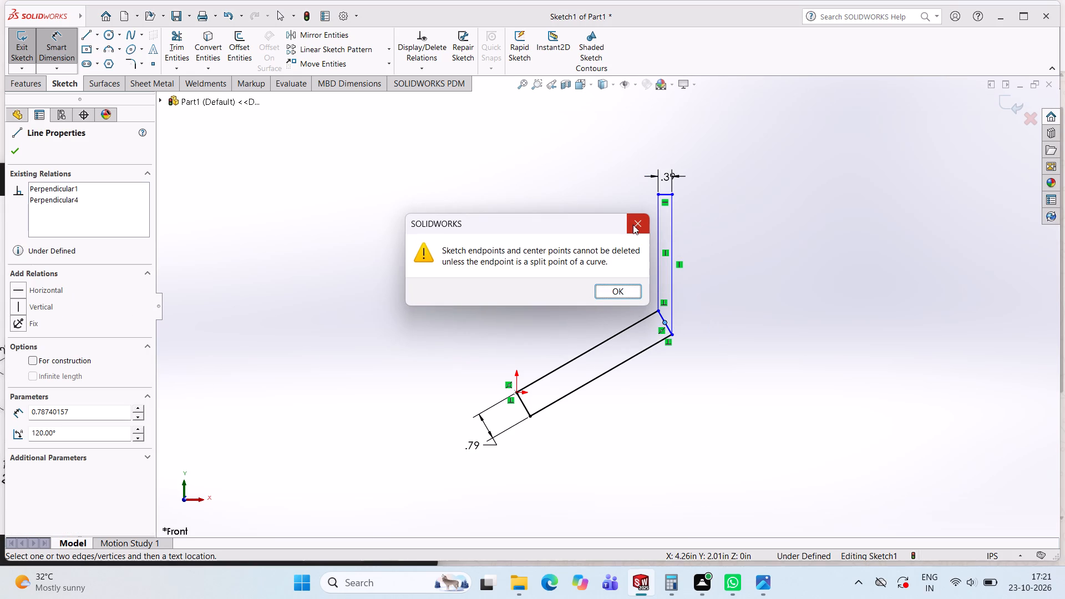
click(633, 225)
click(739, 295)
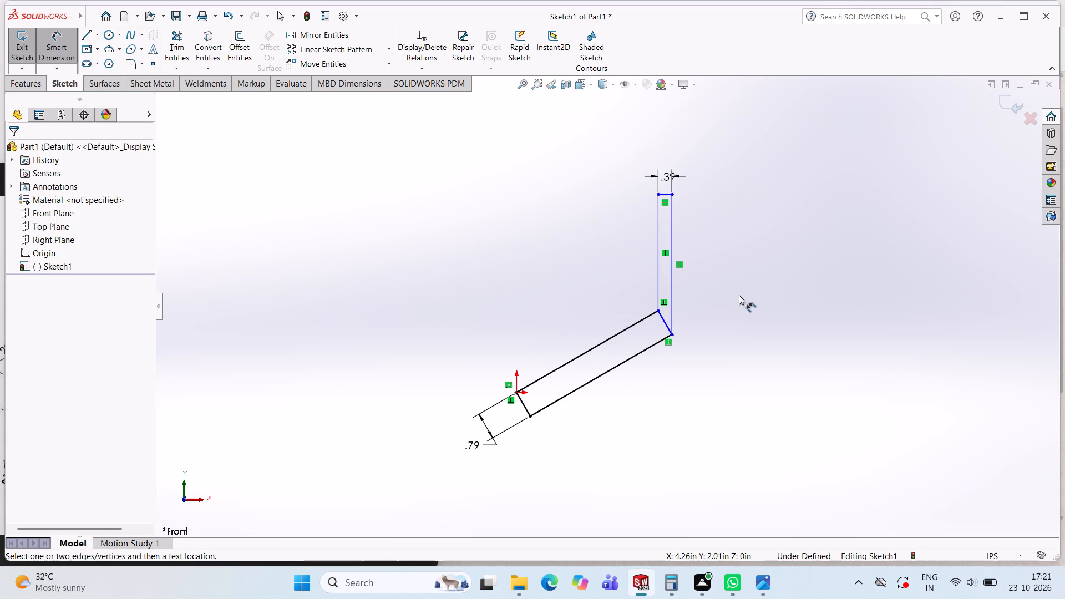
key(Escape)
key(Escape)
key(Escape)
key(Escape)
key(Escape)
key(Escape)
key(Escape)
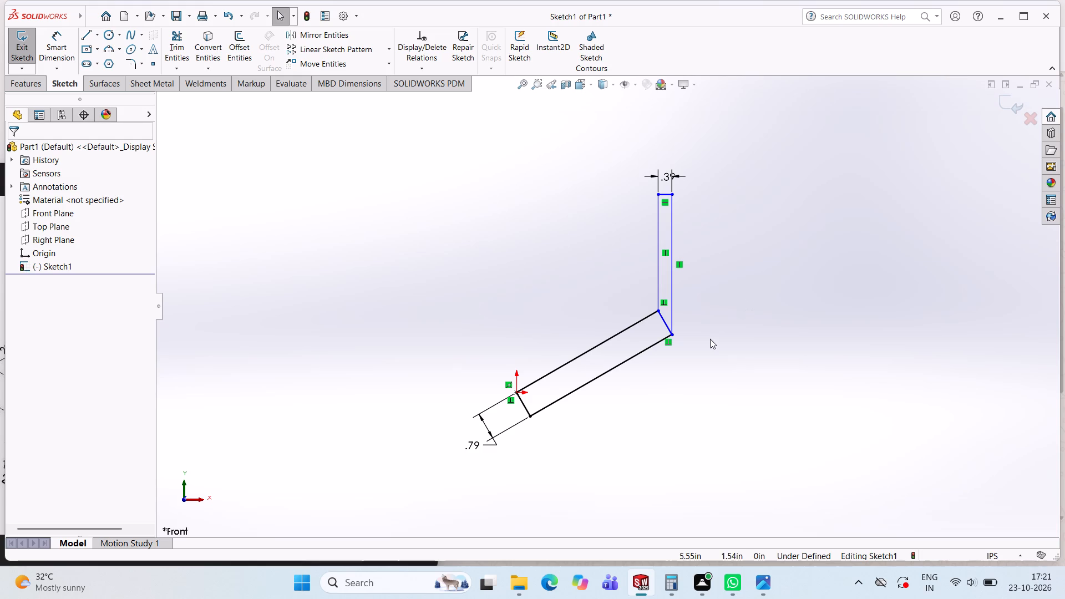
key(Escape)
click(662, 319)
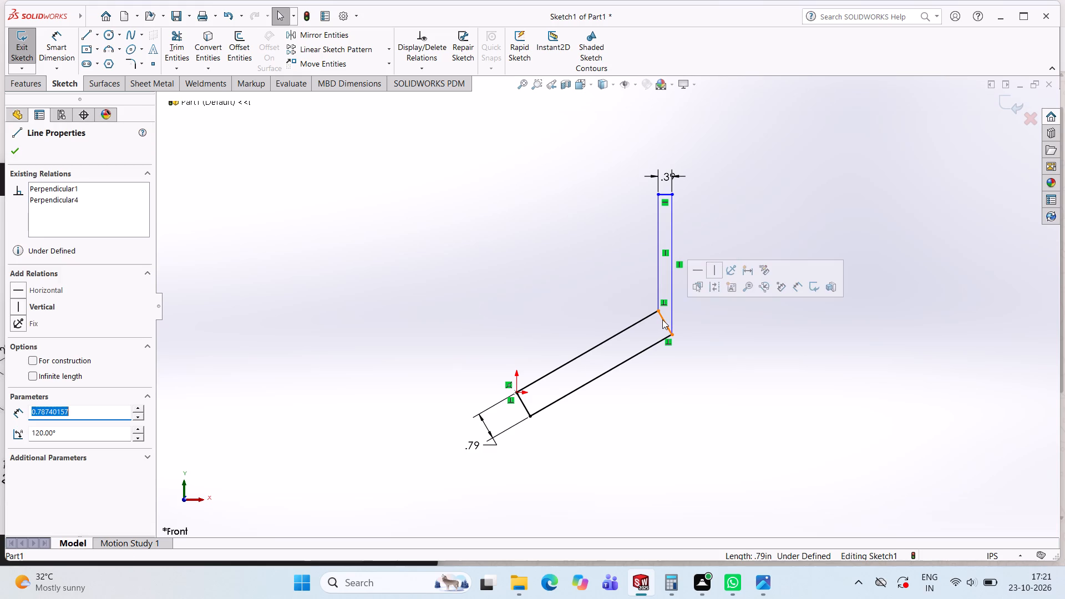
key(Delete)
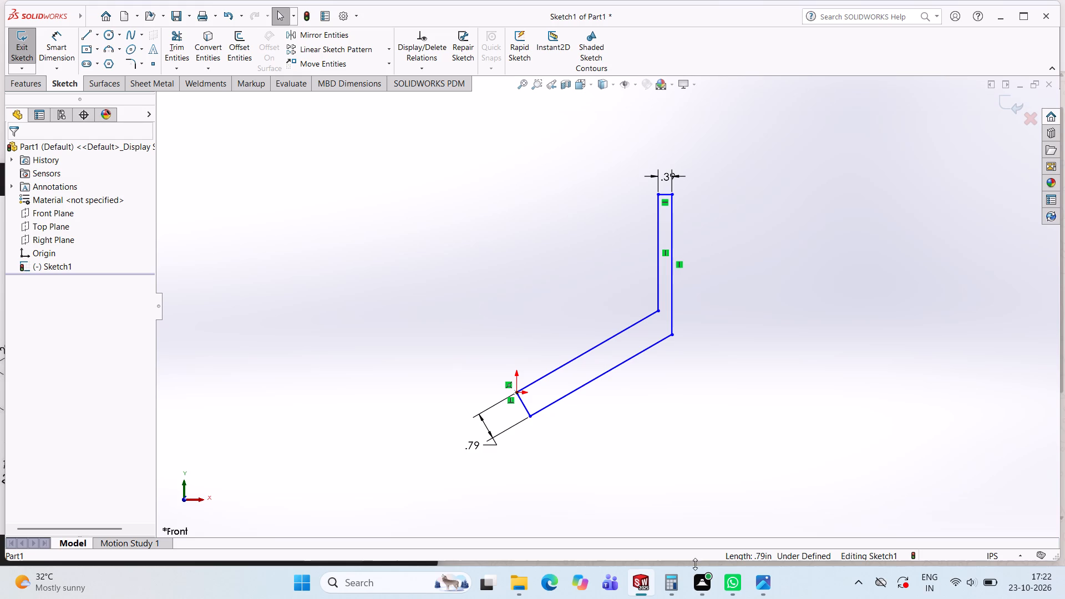
Check the reference drawing and delete the entire angled profile with its dimensions from the sketch.
click(747, 526)
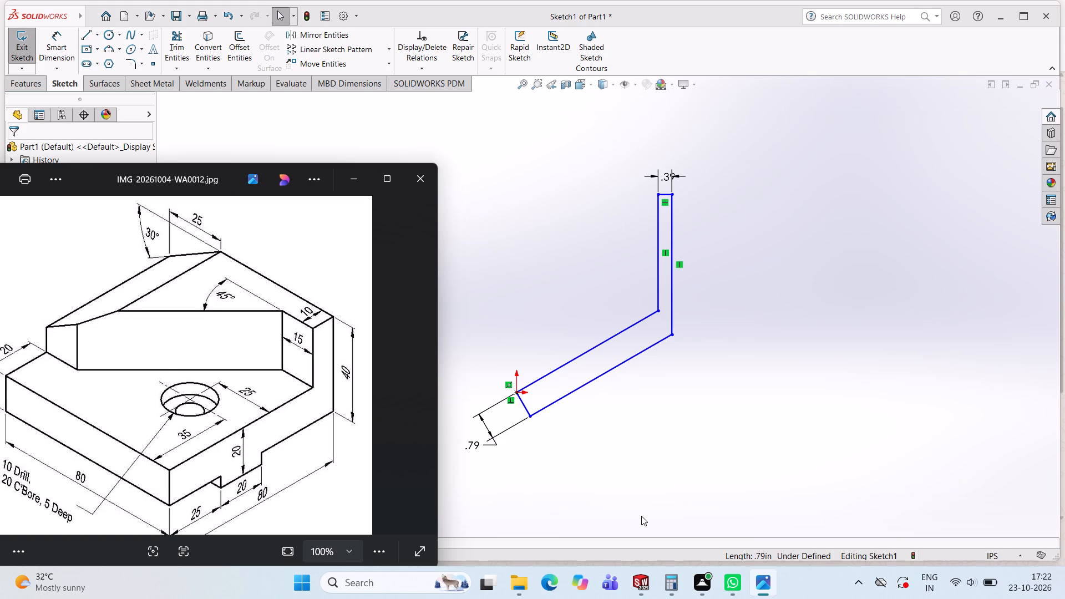
key(Escape)
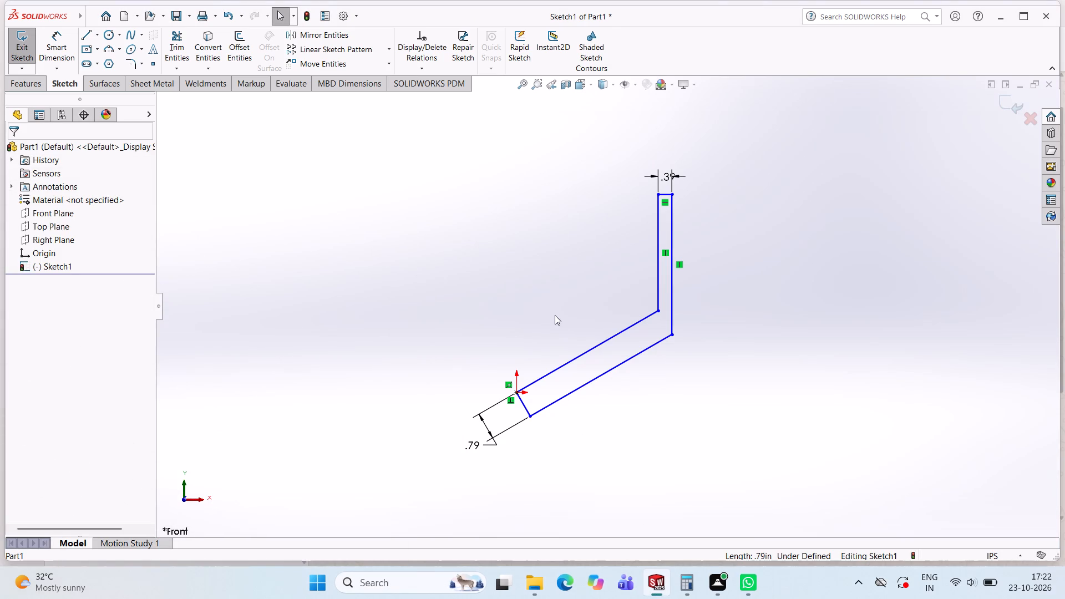
drag(383, 169, 562, 273)
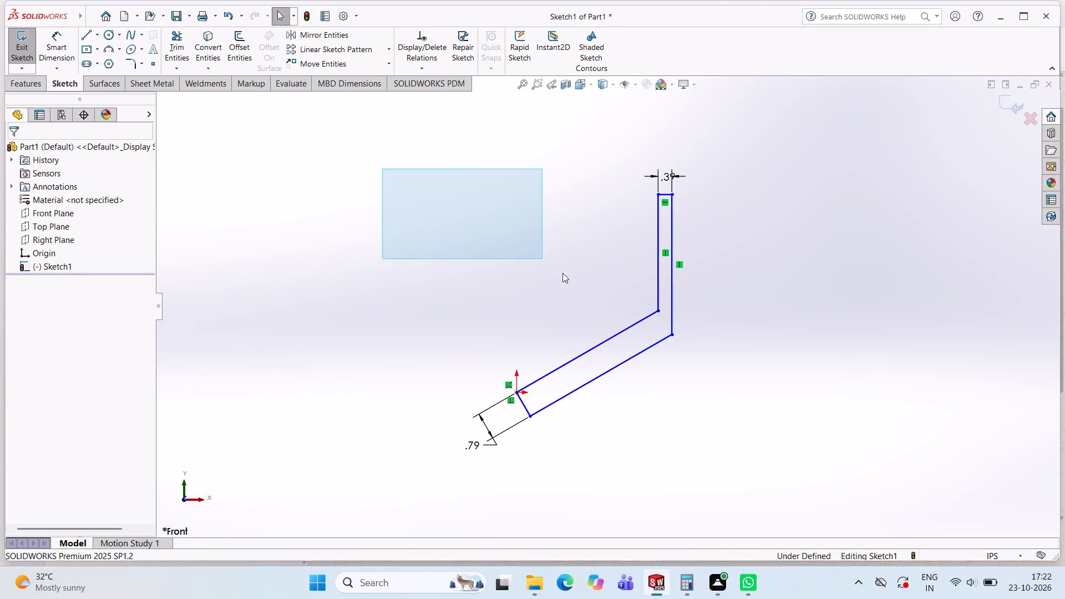
drag(562, 273, 697, 417)
key(Delete)
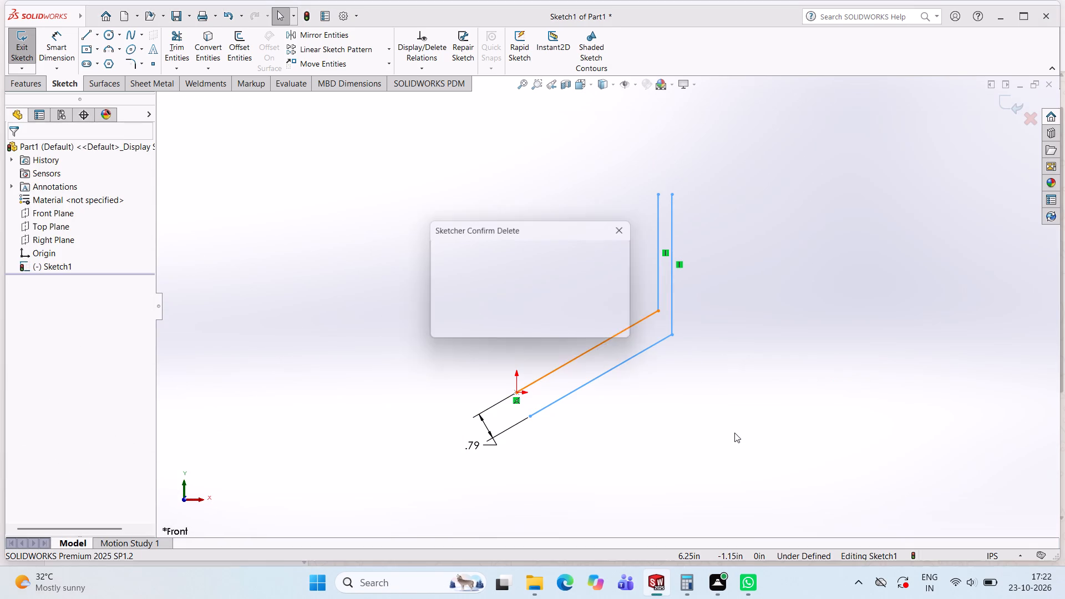
click(469, 293)
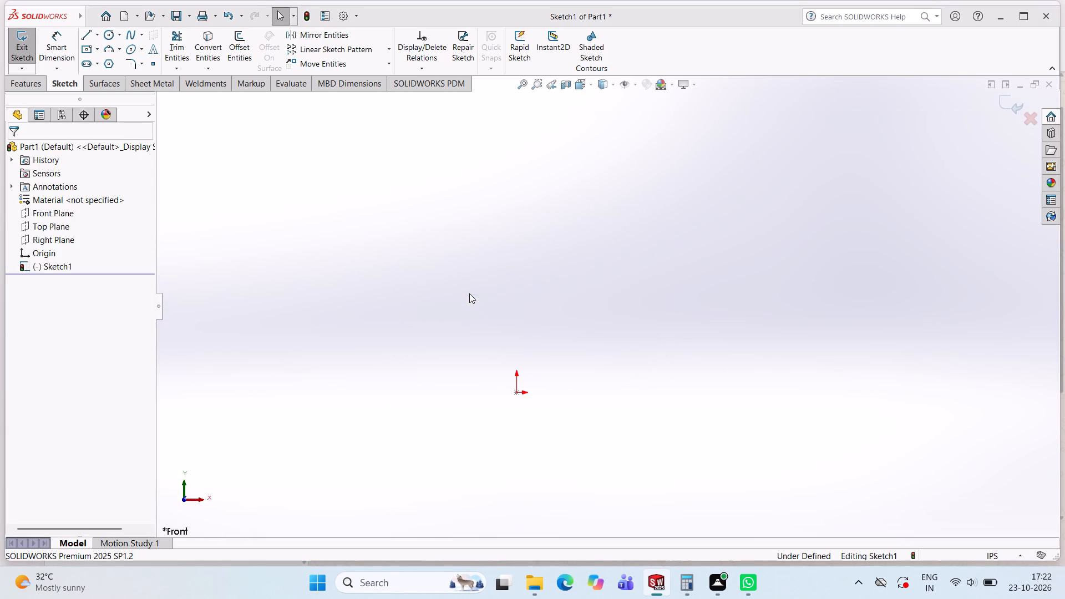
Change the document's unit system to MMGS (millimeter, gram, second).
click(1021, 555)
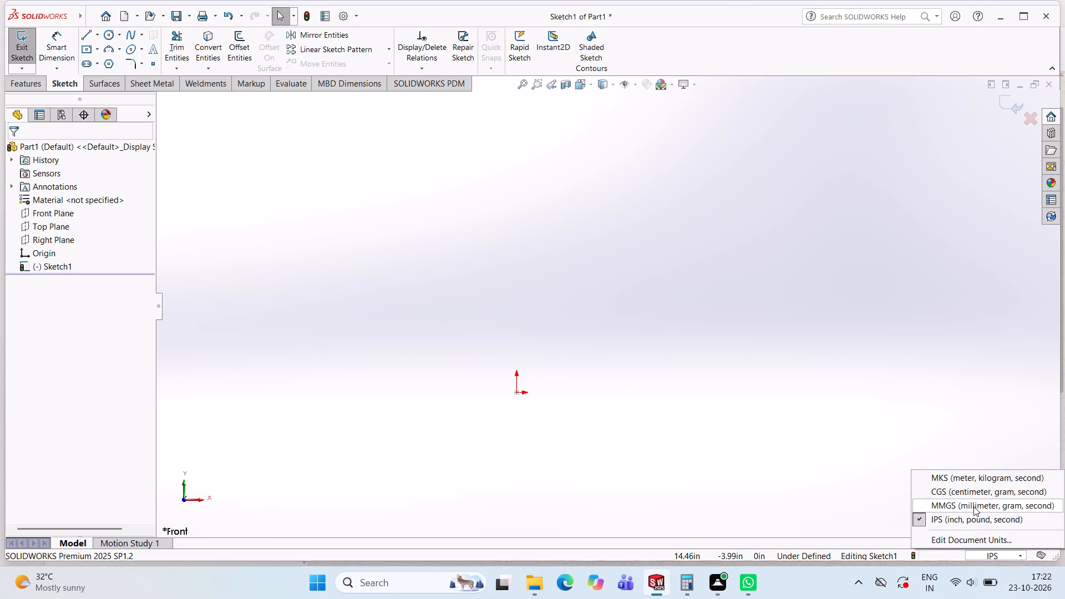
click(973, 506)
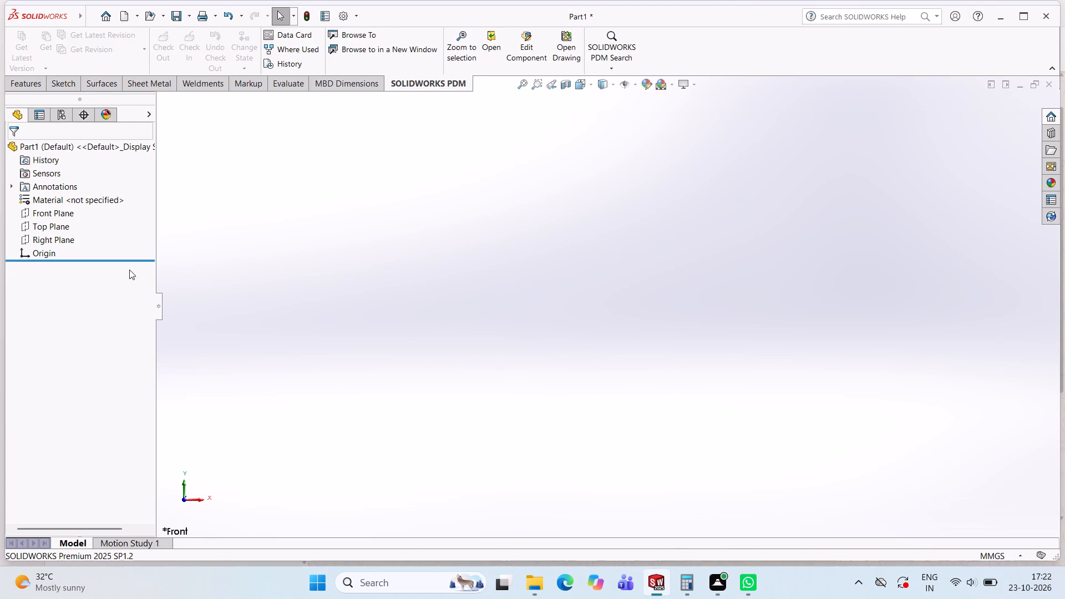
Start a new sketch on the Front Plane.
click(66, 216)
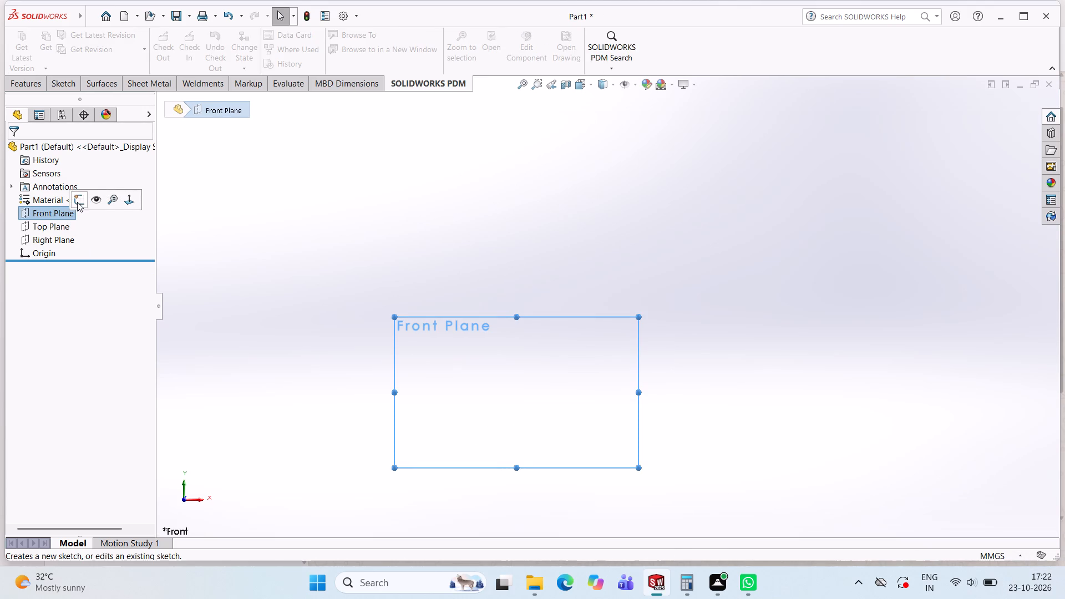
click(78, 200)
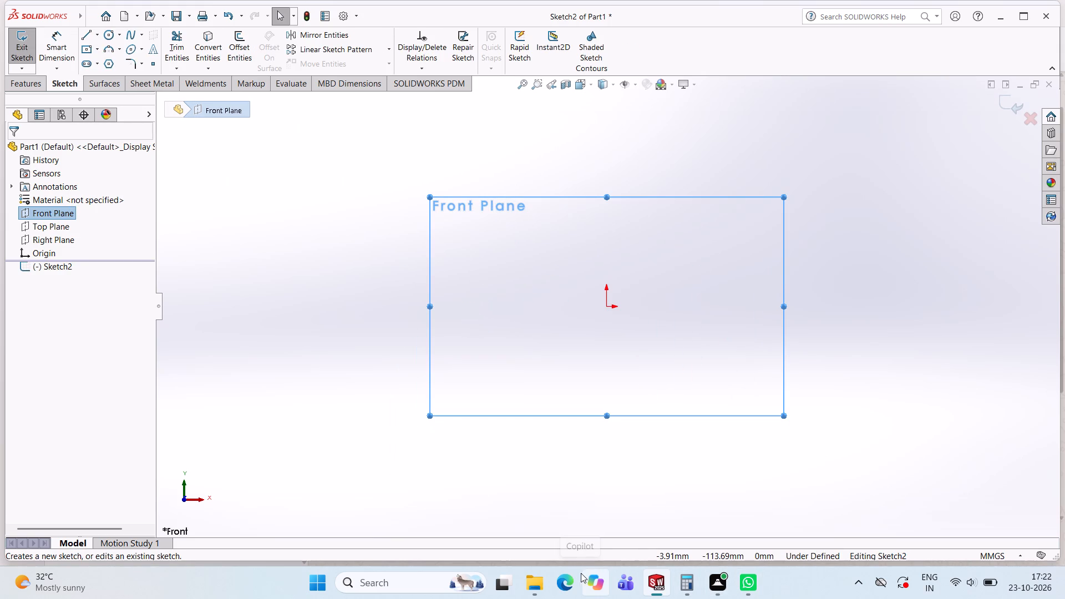
Reopen the reference drawing IMG-20261004-WA0012.jpg from the images folder and show it over the empty sketch.
click(543, 593)
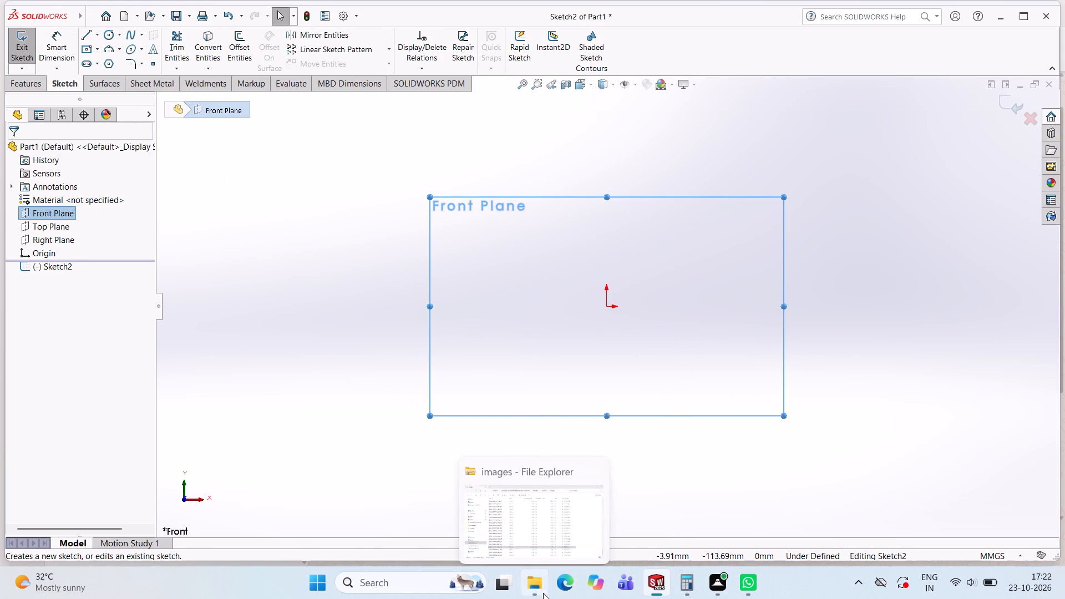
double_click(371, 475)
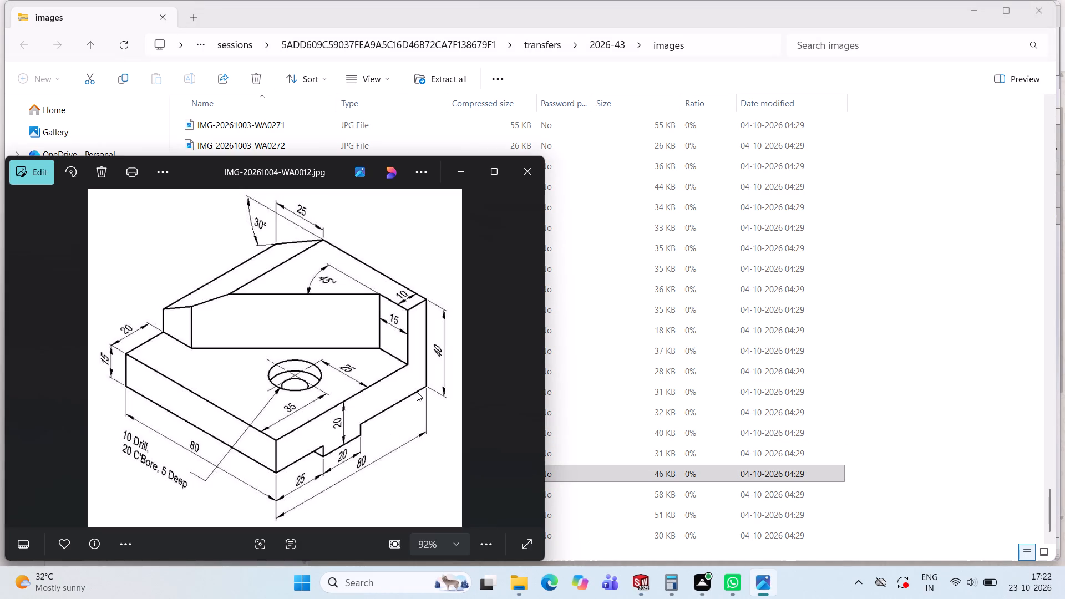
click(964, 16)
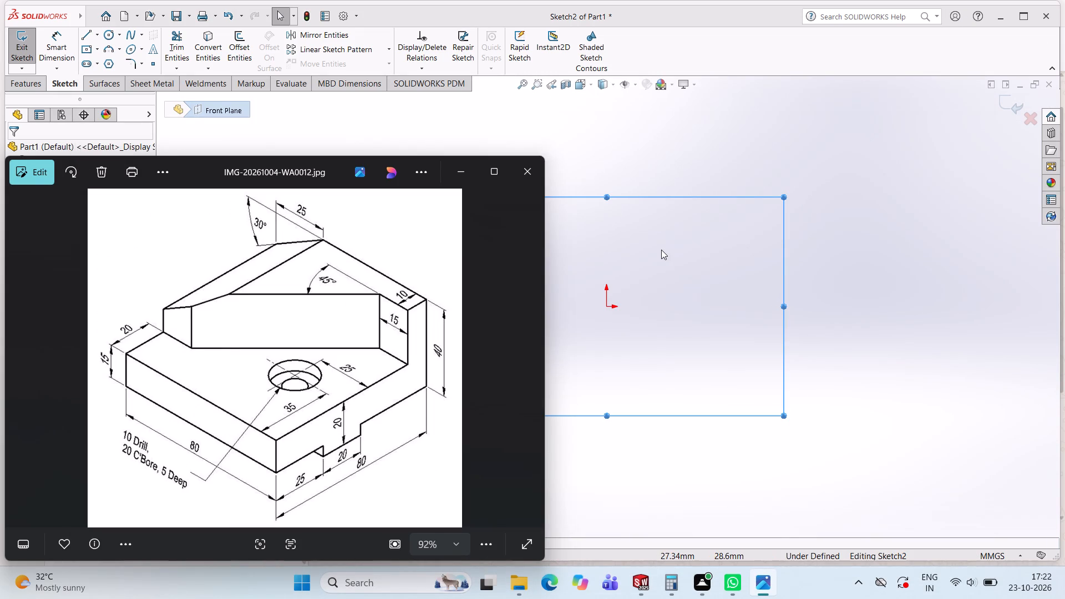
click(1022, 11)
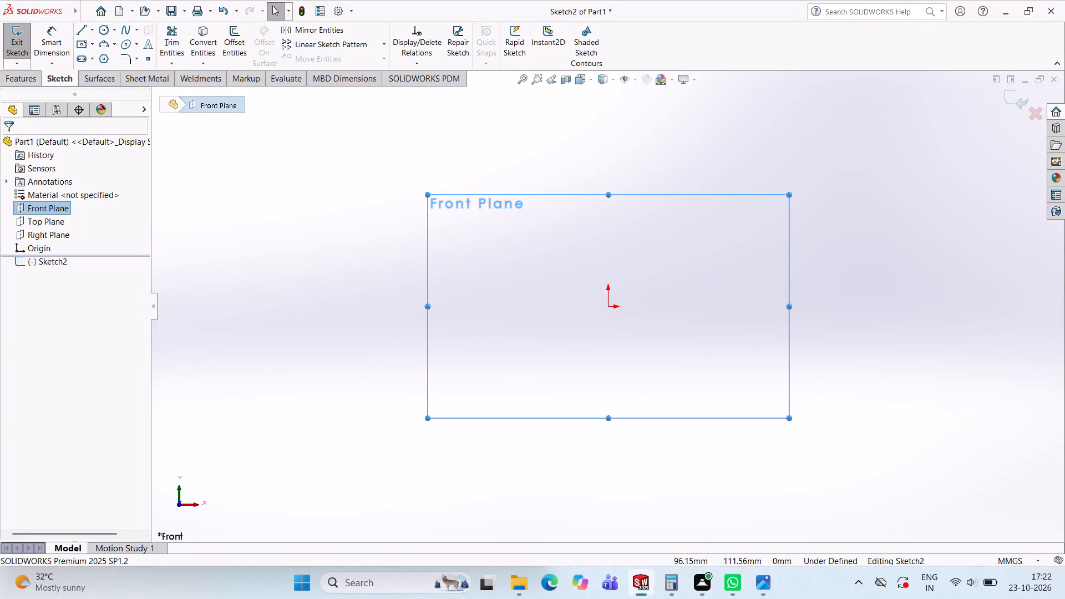
click(1027, 14)
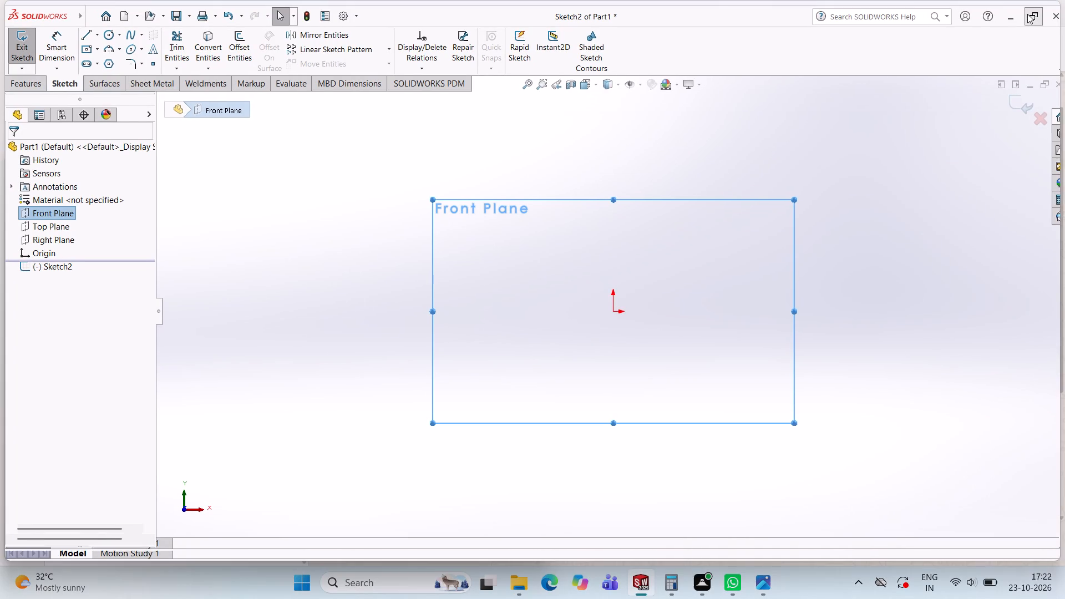
click(559, 298)
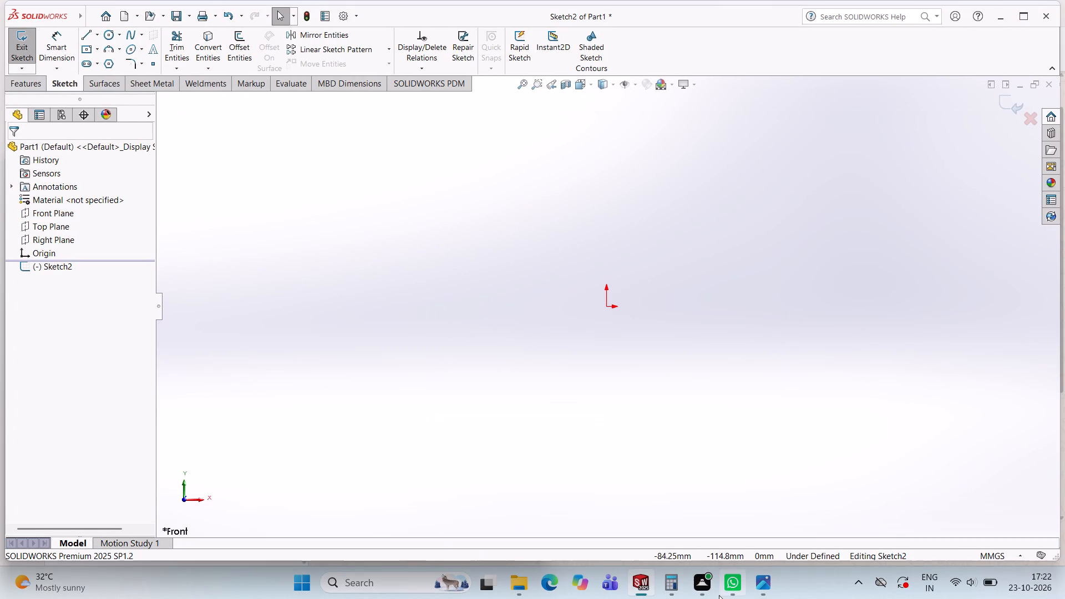
click(762, 578)
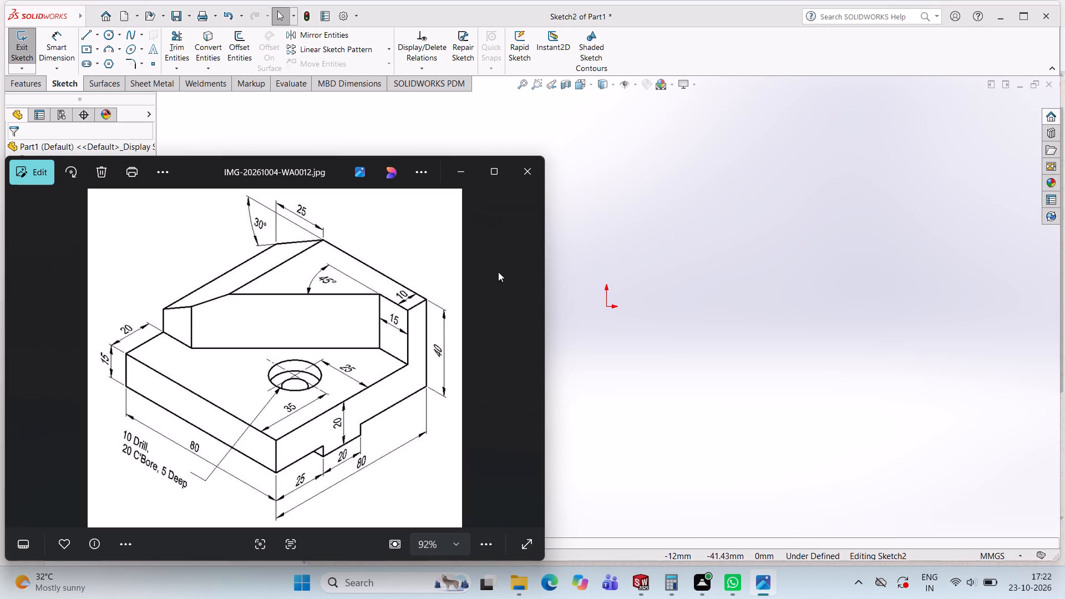
Sketch a vertical line about 23 mm long straight down from the origin.
click(83, 37)
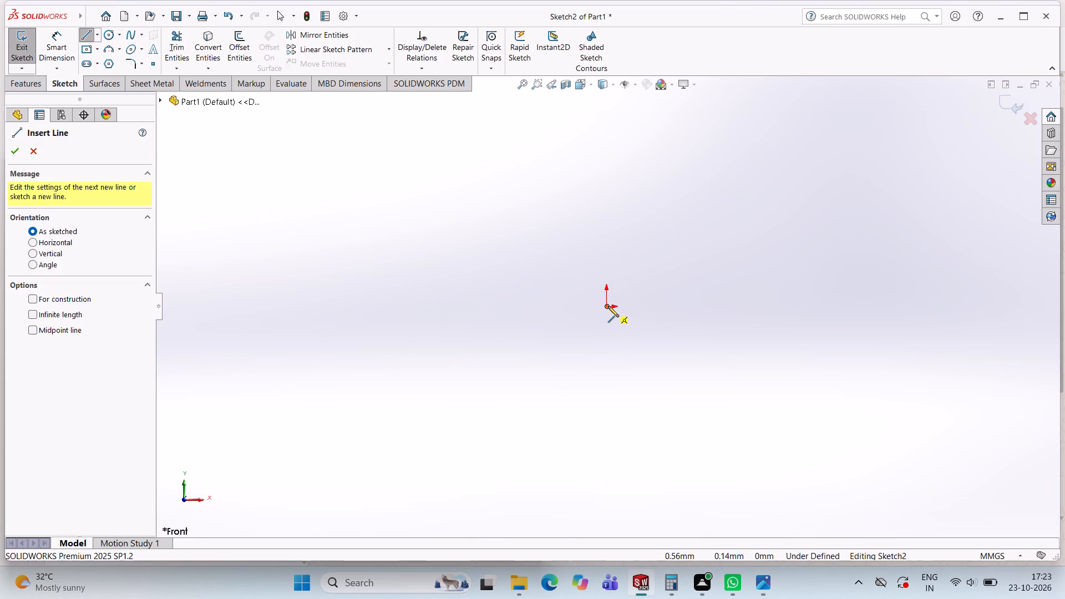
drag(608, 306, 607, 355)
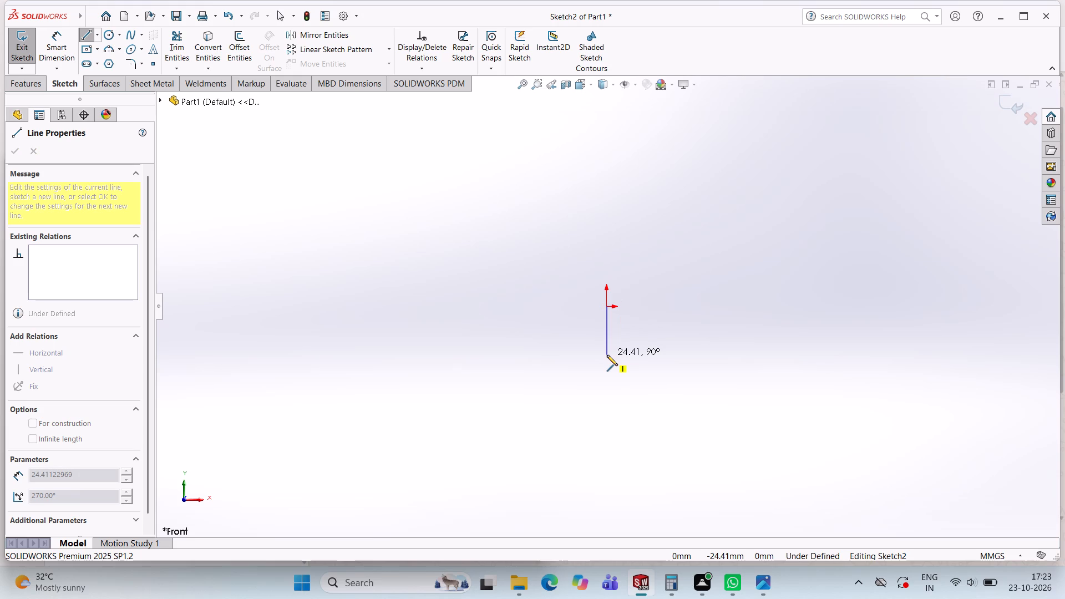
drag(607, 355, 606, 351)
click(606, 351)
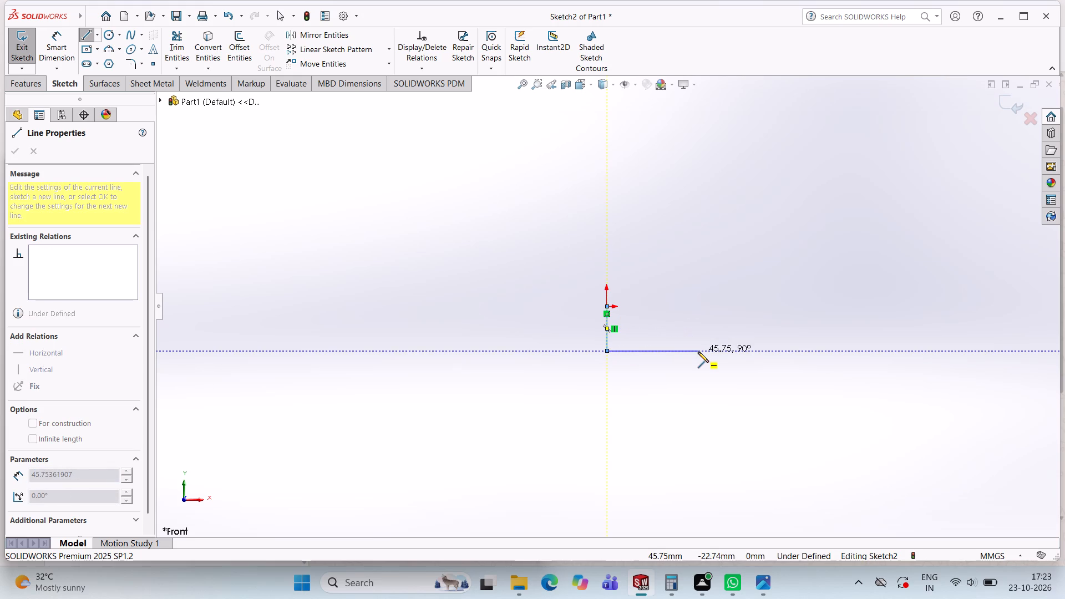
key(Escape)
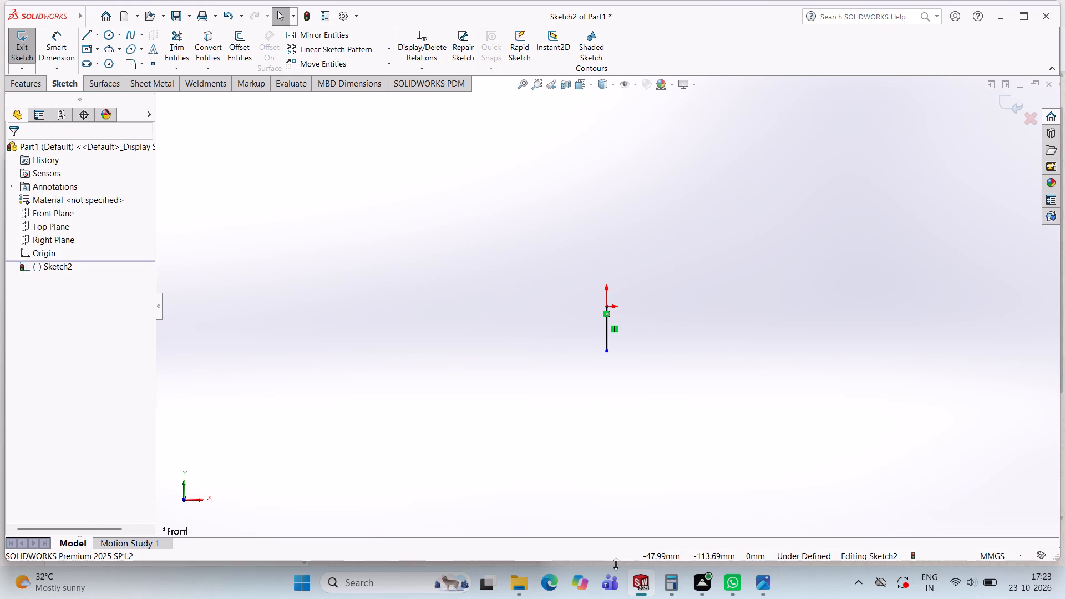
With the reference drawing checked, sketch a slanted line from the origin up to the right at 45°, about 85 mm long.
click(764, 585)
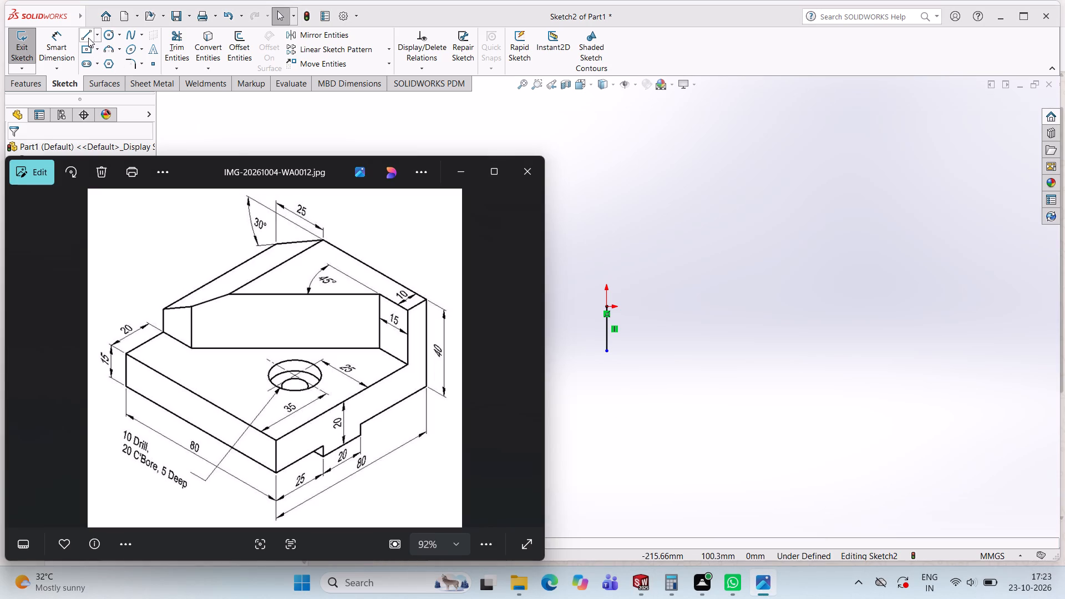
drag(88, 38, 438, 217)
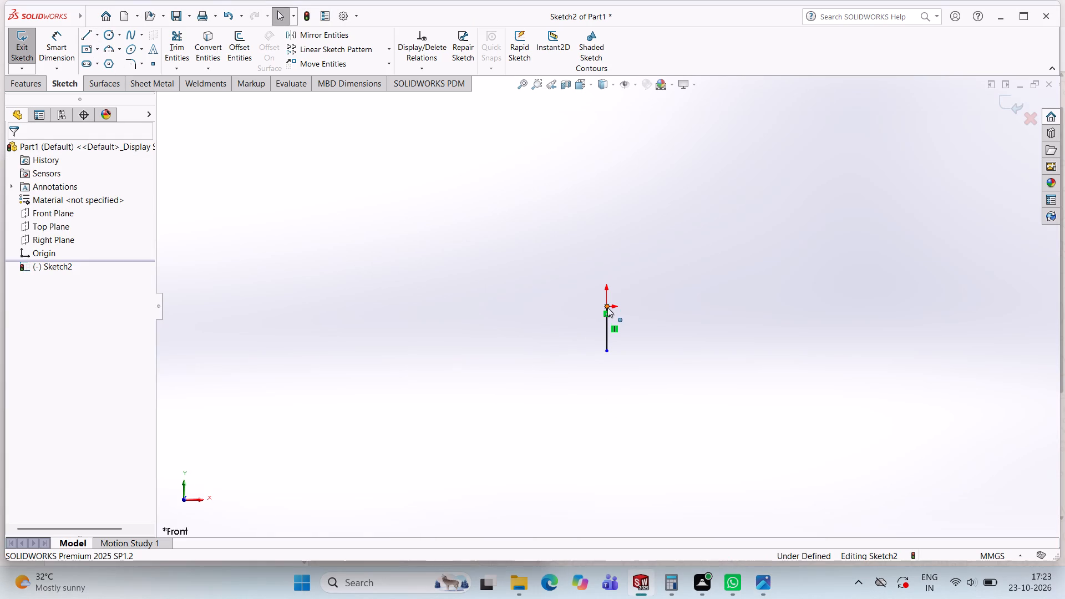
click(607, 306)
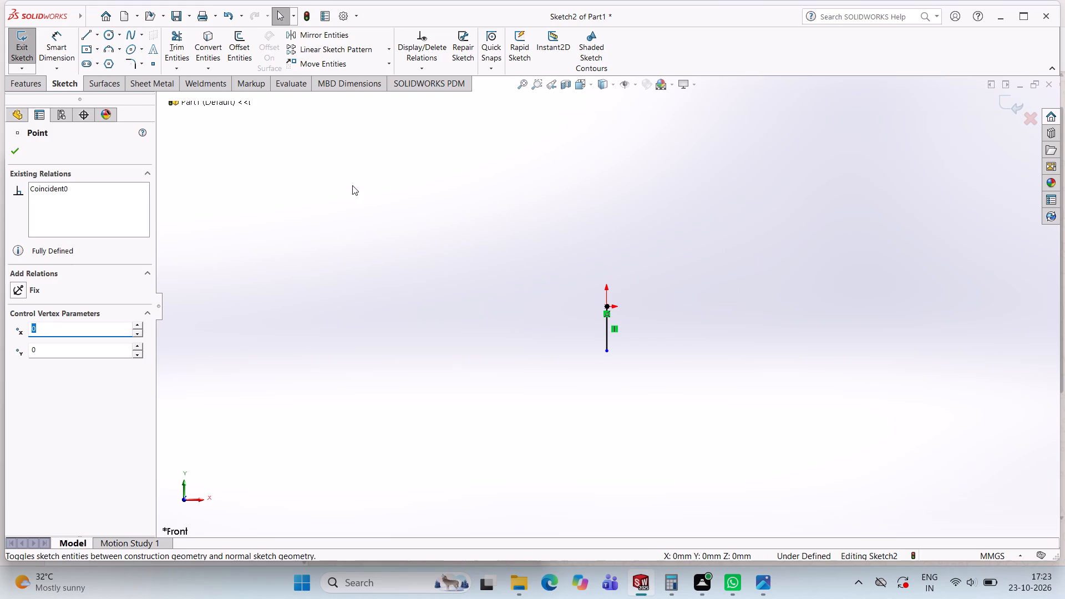
click(88, 36)
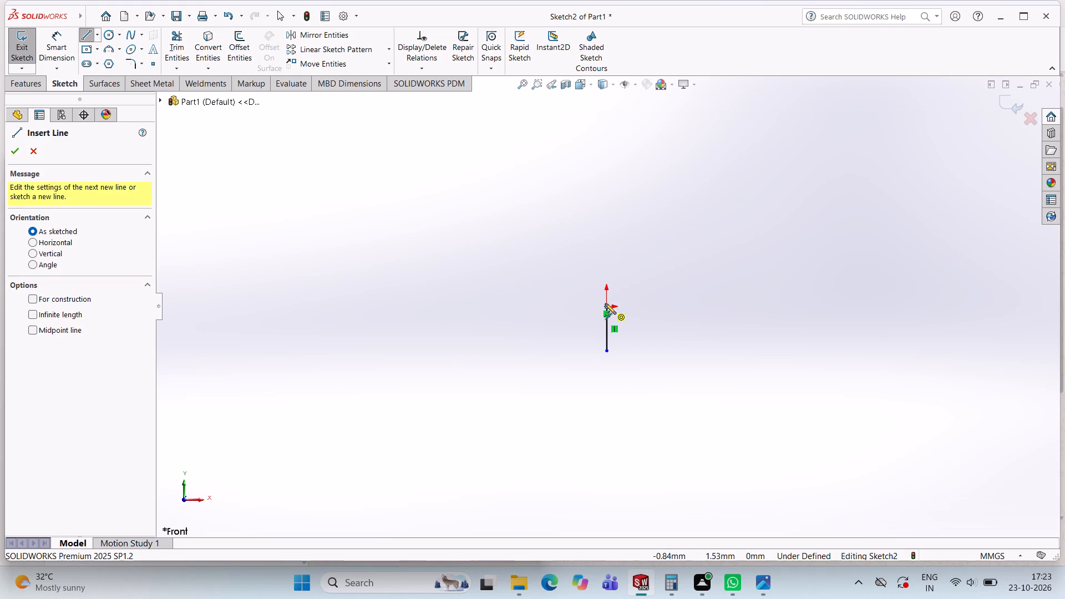
drag(607, 307, 746, 230)
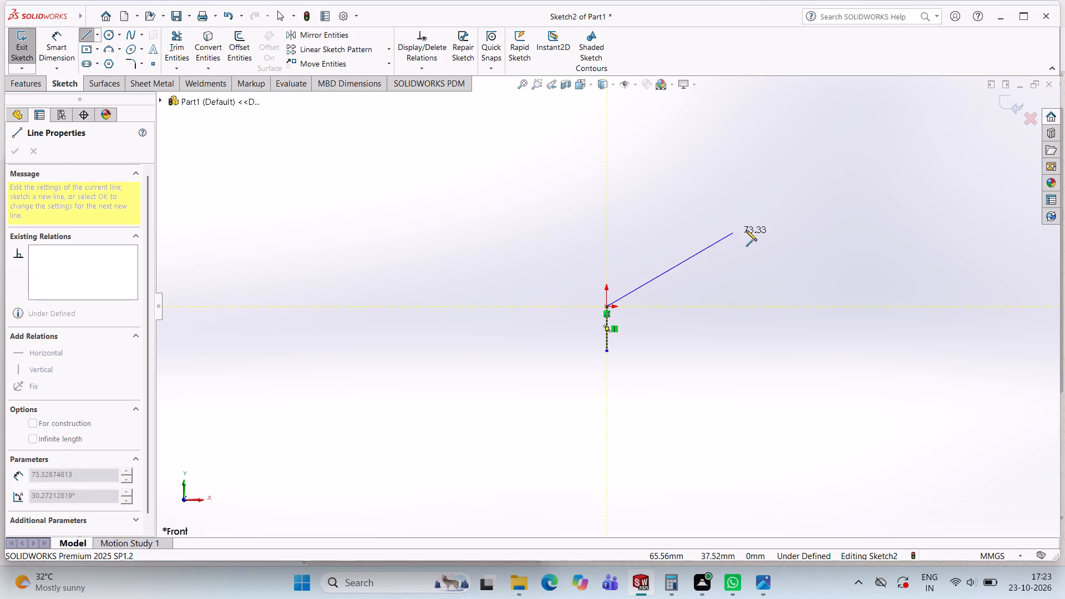
drag(746, 230, 768, 246)
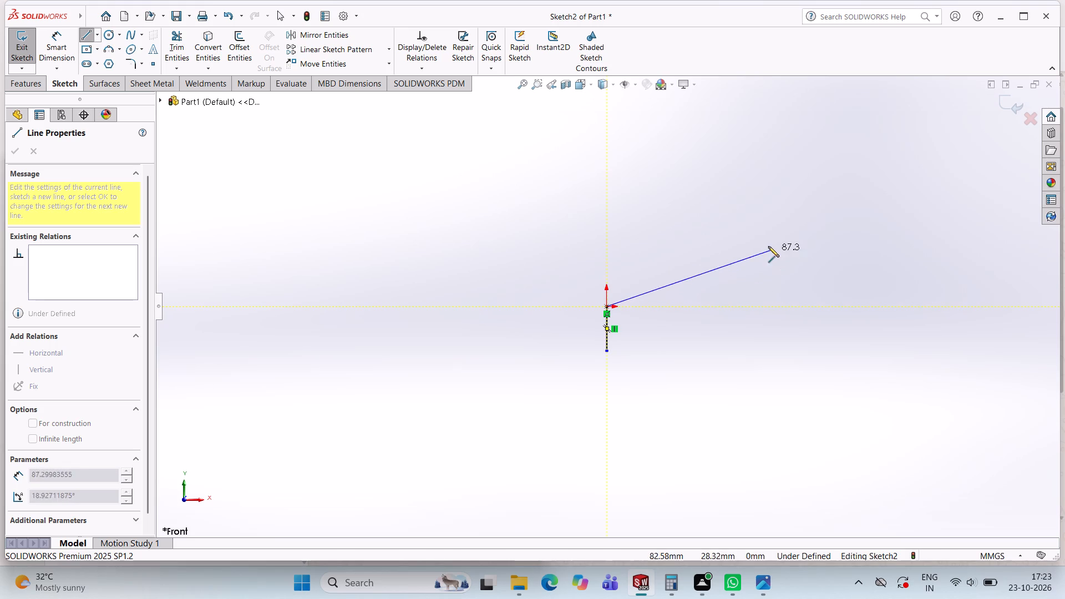
drag(768, 246, 727, 192)
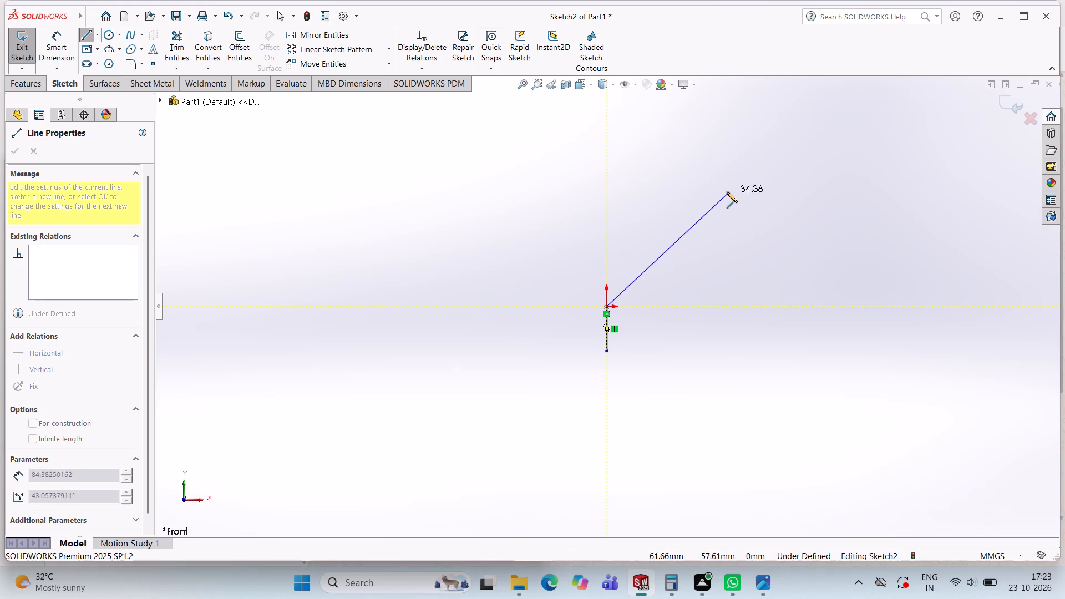
drag(727, 192, 724, 187)
click(724, 187)
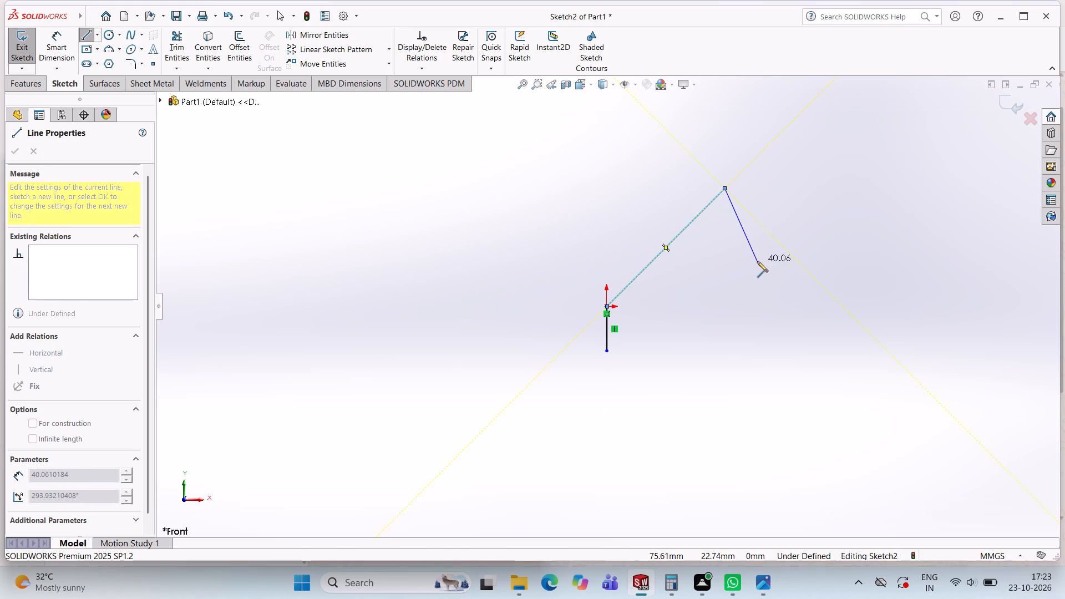
key(Escape)
key(Escape)
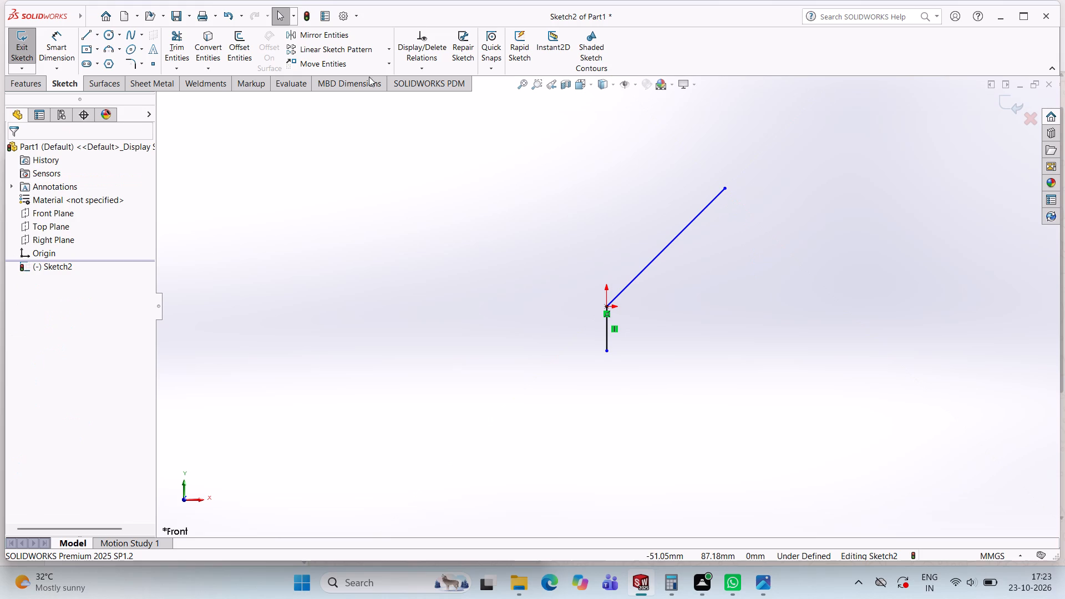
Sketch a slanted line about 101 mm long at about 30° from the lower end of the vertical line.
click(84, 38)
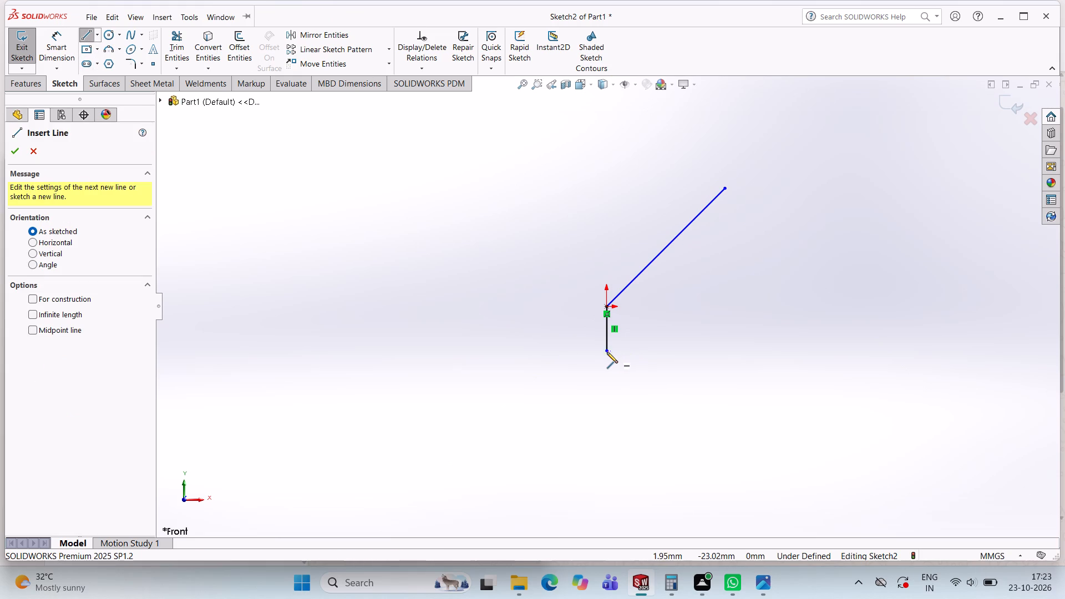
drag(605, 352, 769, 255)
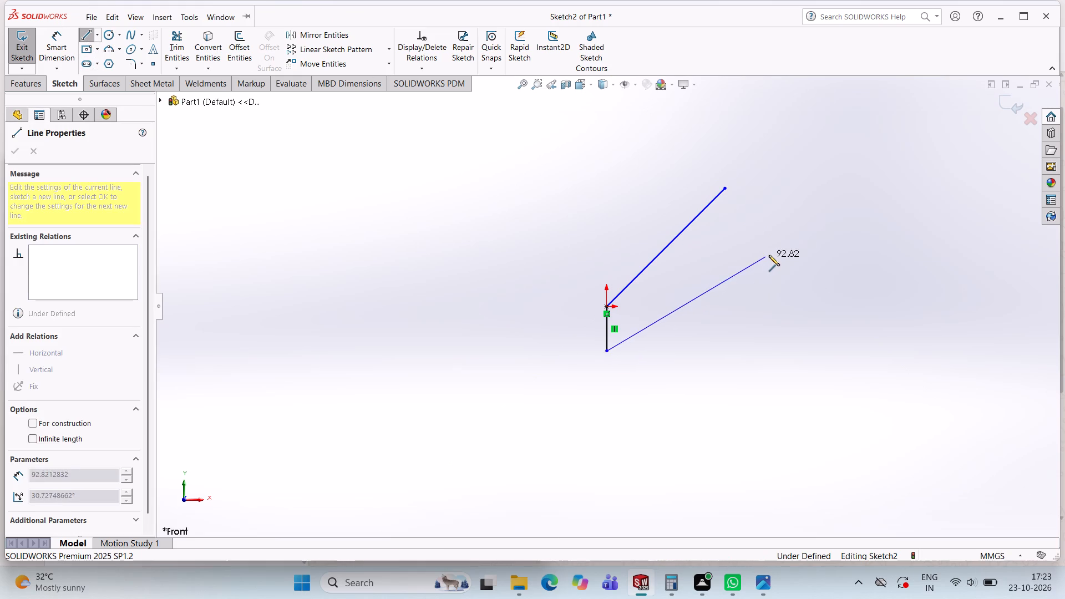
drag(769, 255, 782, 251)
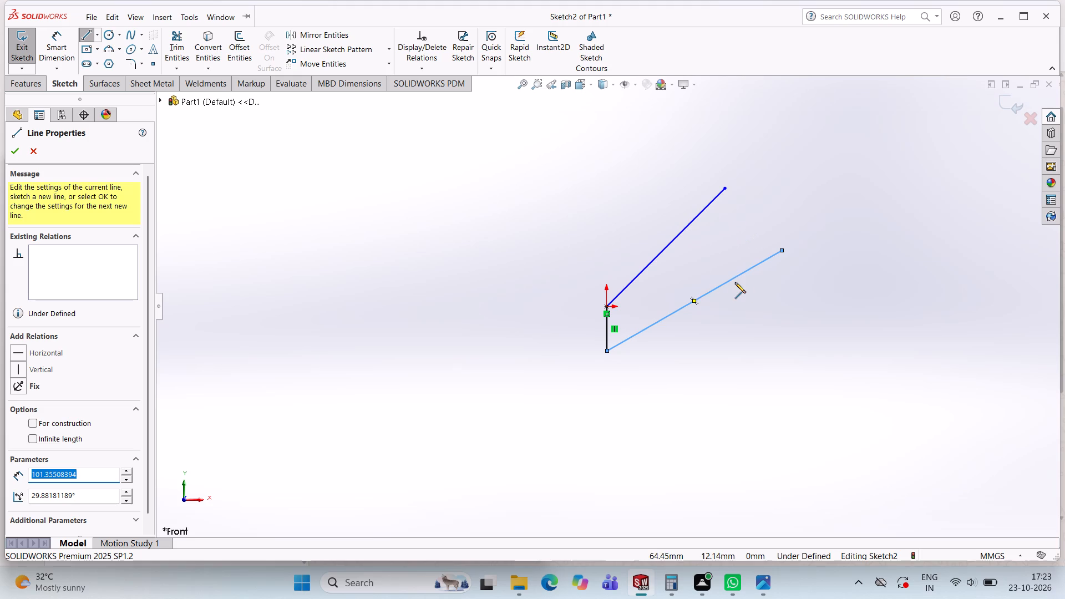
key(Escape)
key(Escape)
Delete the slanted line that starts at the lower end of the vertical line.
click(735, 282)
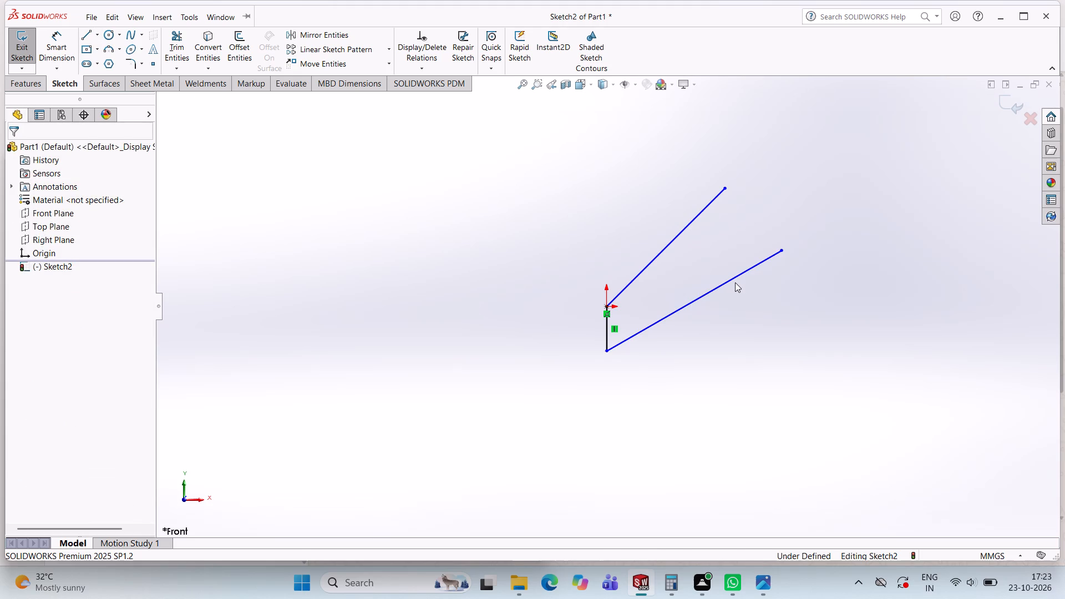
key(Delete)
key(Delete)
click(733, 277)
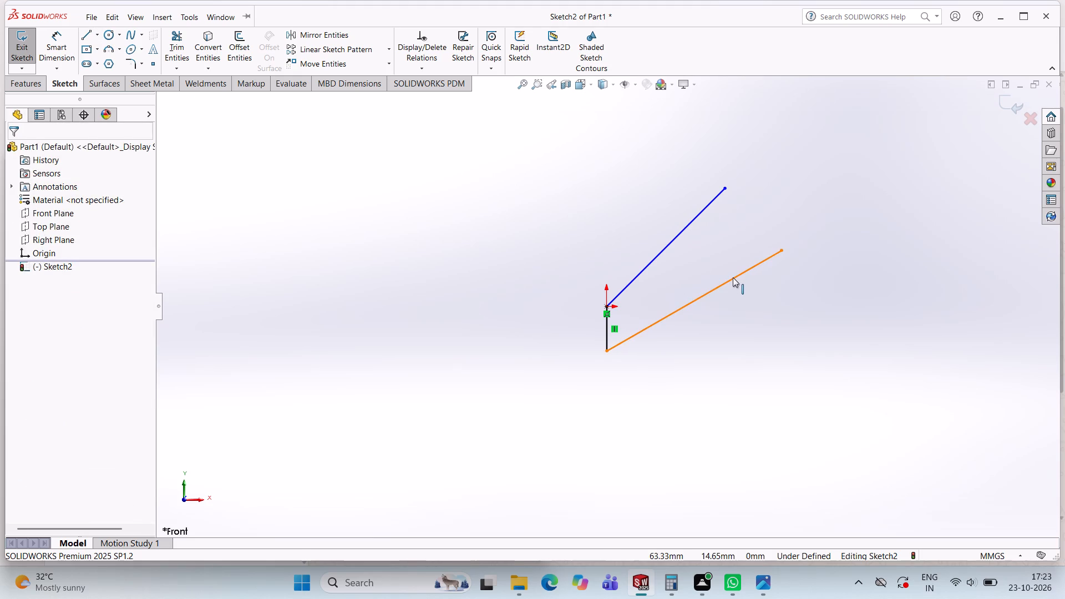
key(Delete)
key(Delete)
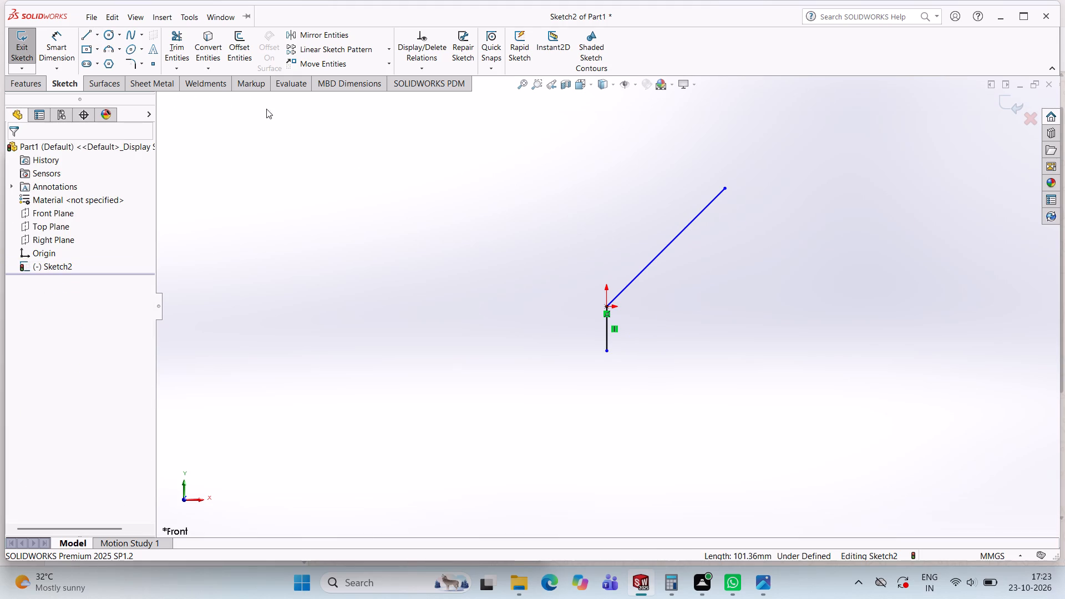
Sketch a line about 92 mm long from the vertical line's lower end, parallel to the 45° line.
click(82, 38)
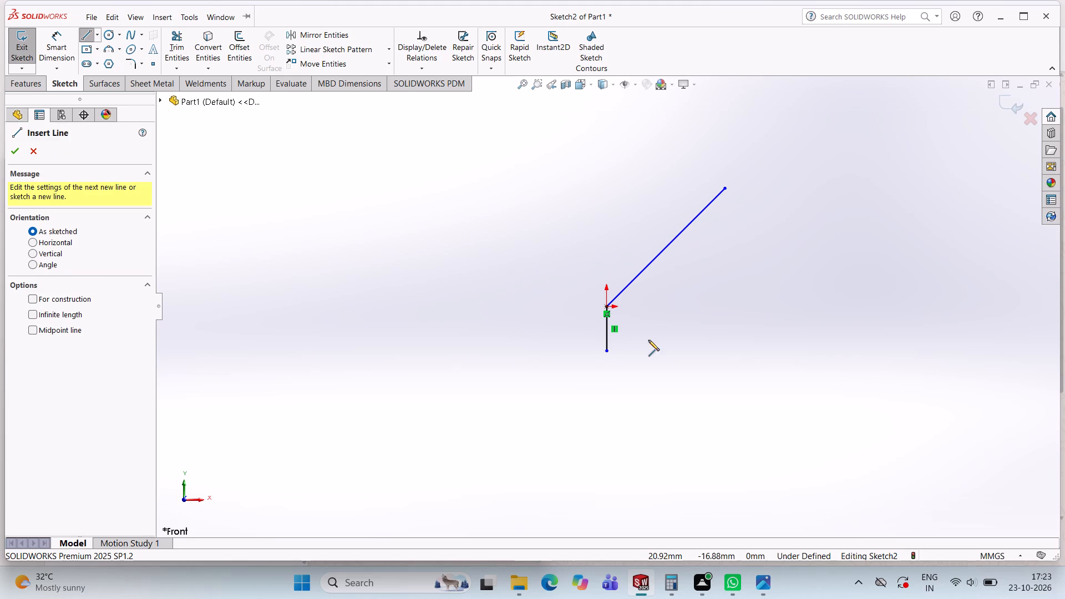
drag(608, 353, 671, 273)
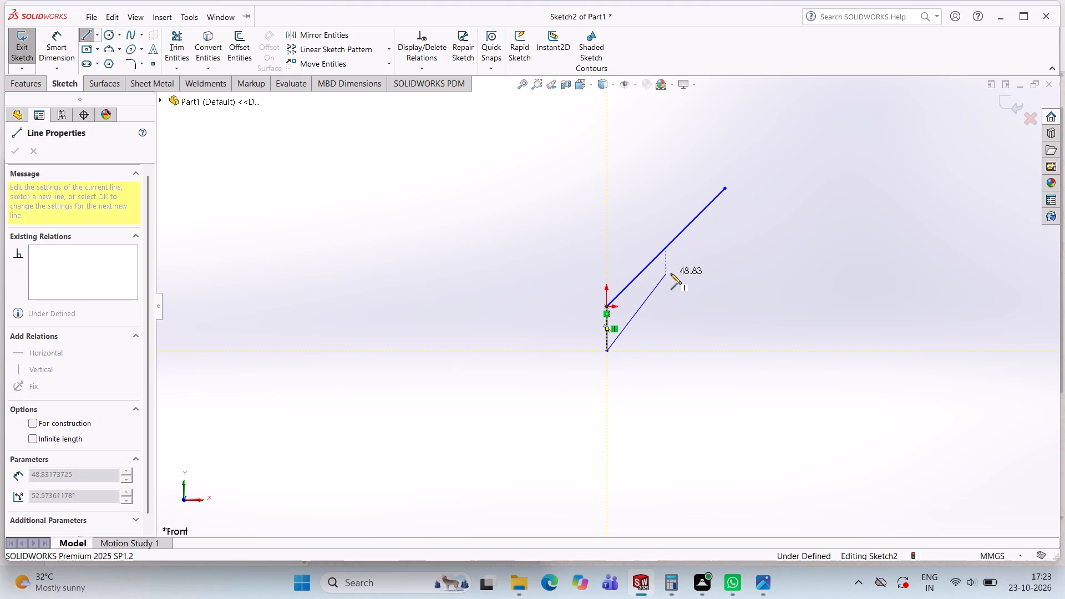
drag(671, 273, 742, 225)
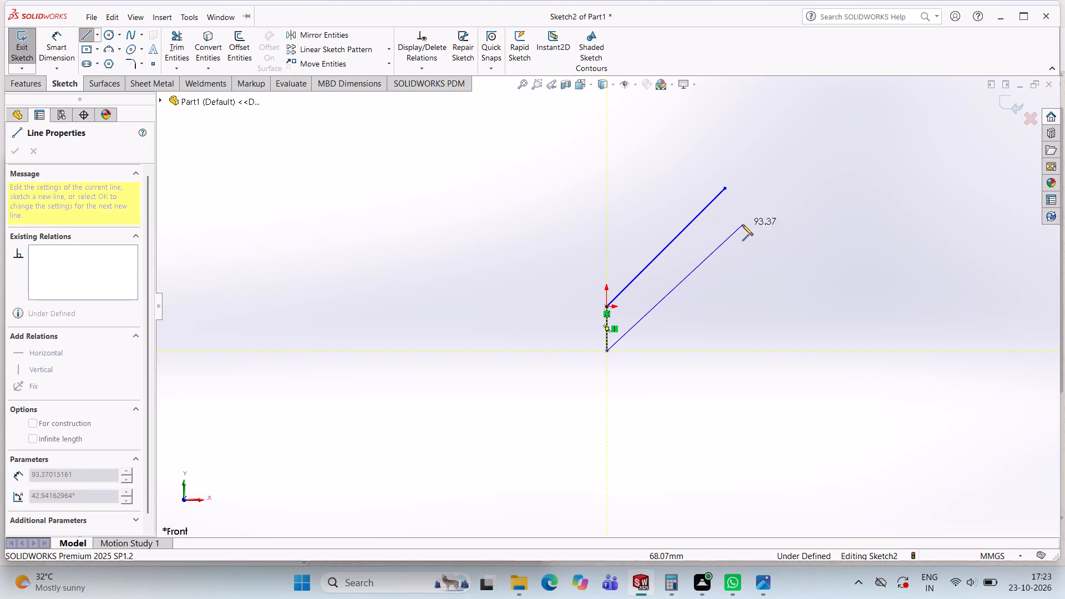
drag(742, 225, 736, 220)
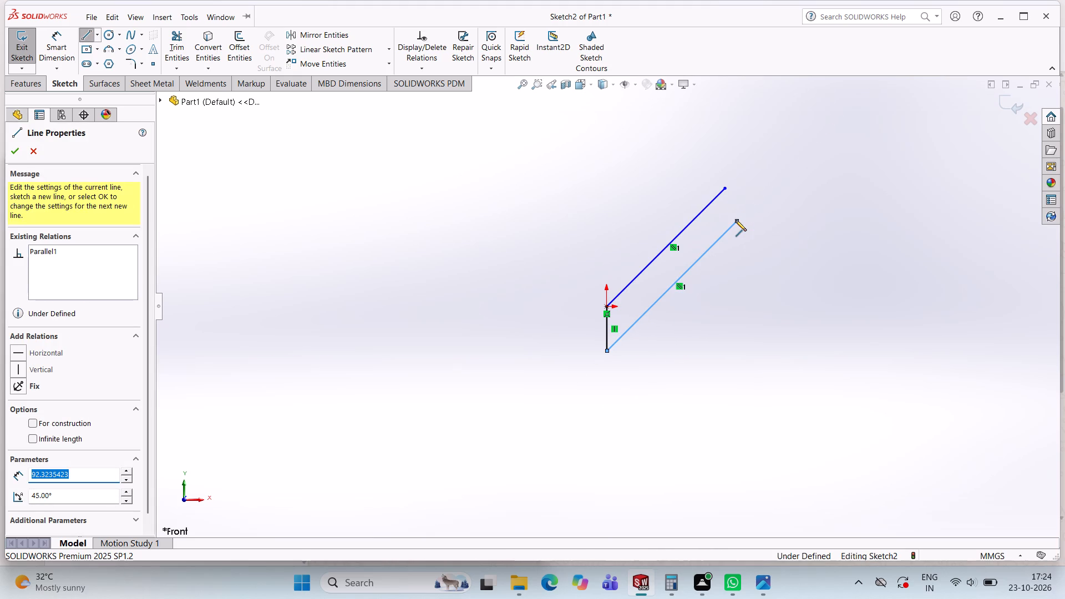
From the upper end of the lower 45° line, sketch a vertical line upward and a horizontal line about 14 mm long to the left.
click(736, 220)
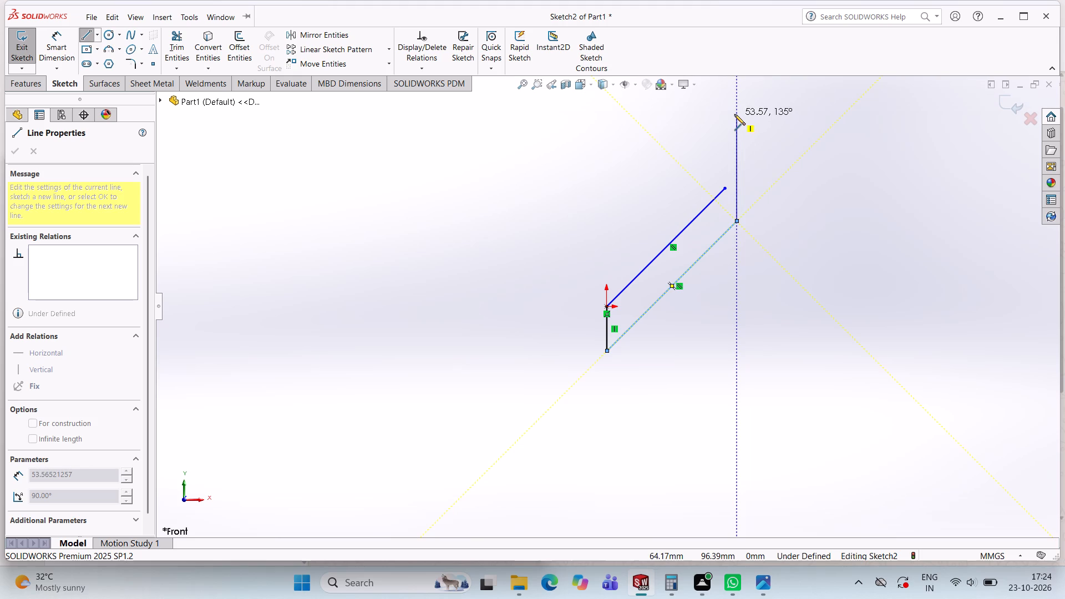
click(734, 88)
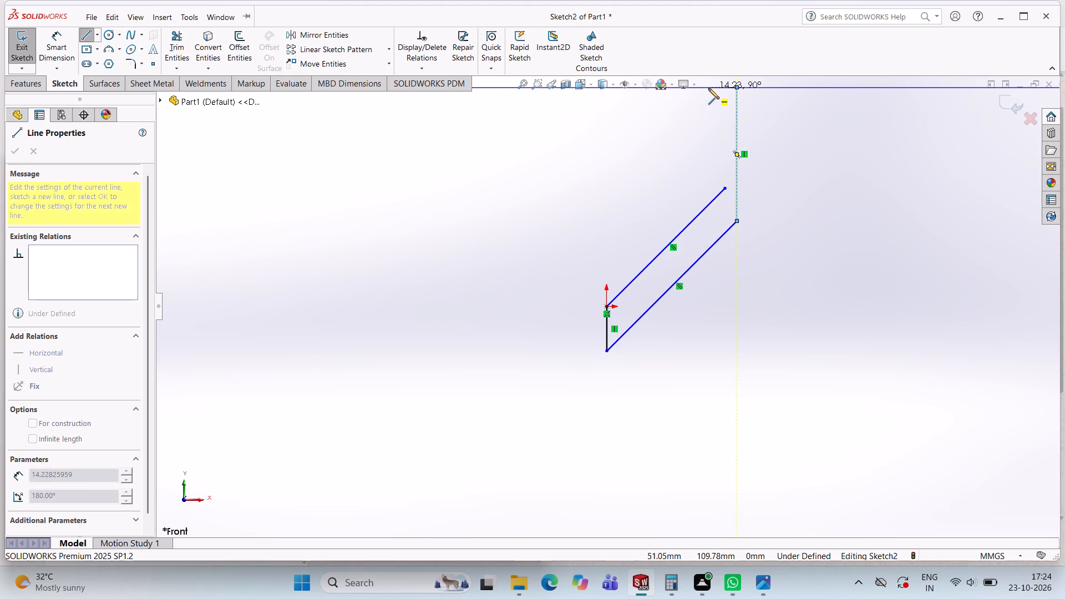
drag(708, 88, 719, 172)
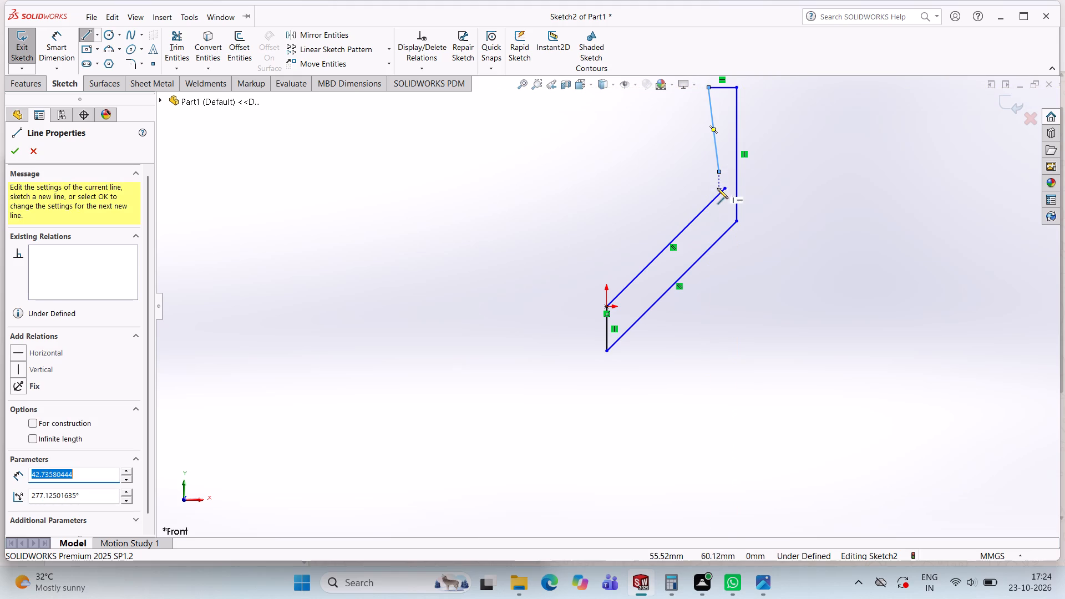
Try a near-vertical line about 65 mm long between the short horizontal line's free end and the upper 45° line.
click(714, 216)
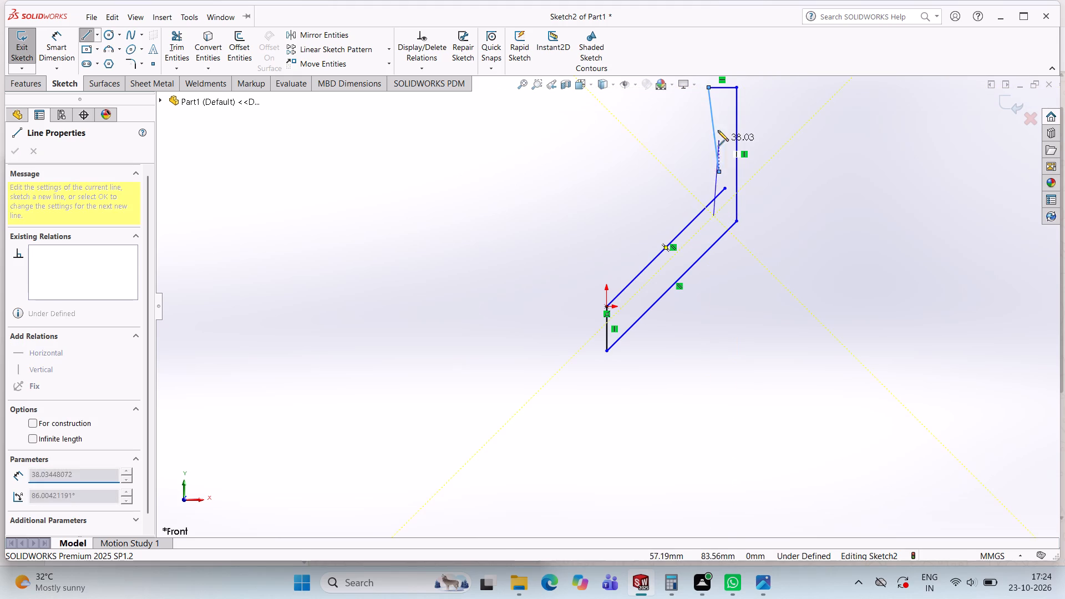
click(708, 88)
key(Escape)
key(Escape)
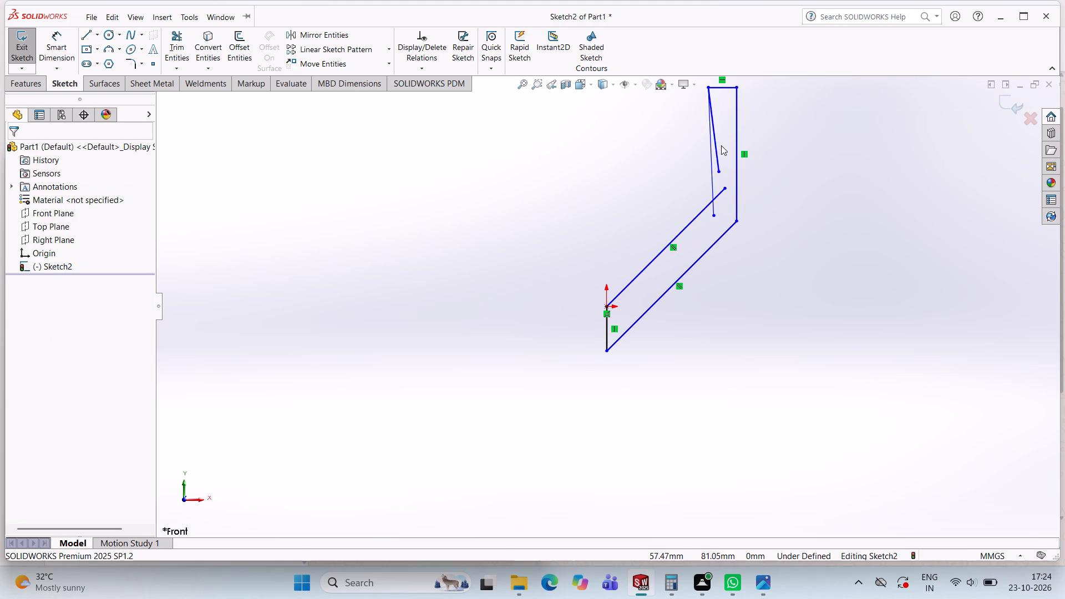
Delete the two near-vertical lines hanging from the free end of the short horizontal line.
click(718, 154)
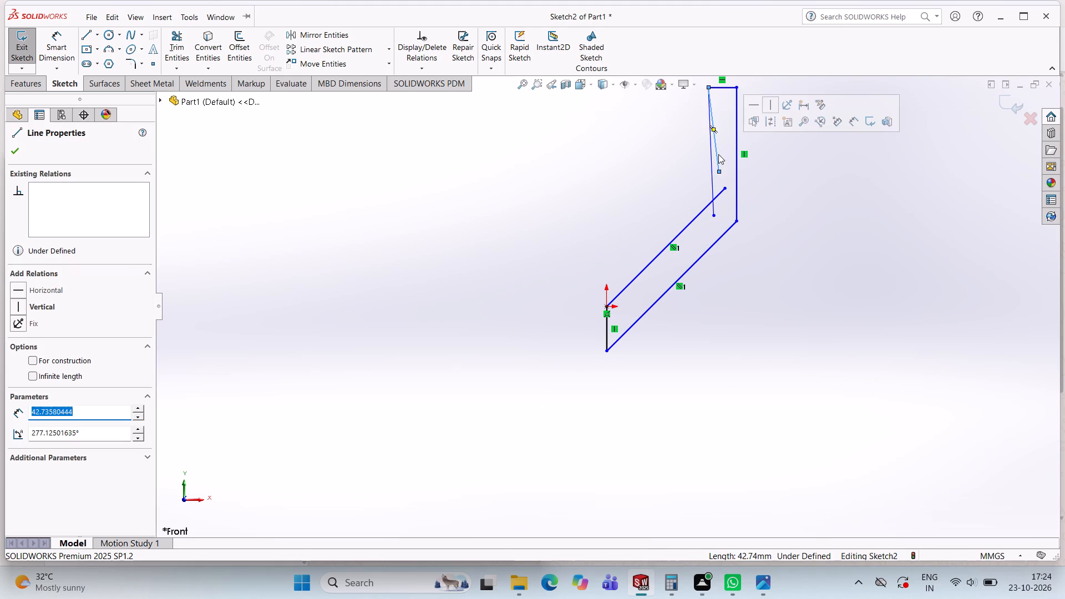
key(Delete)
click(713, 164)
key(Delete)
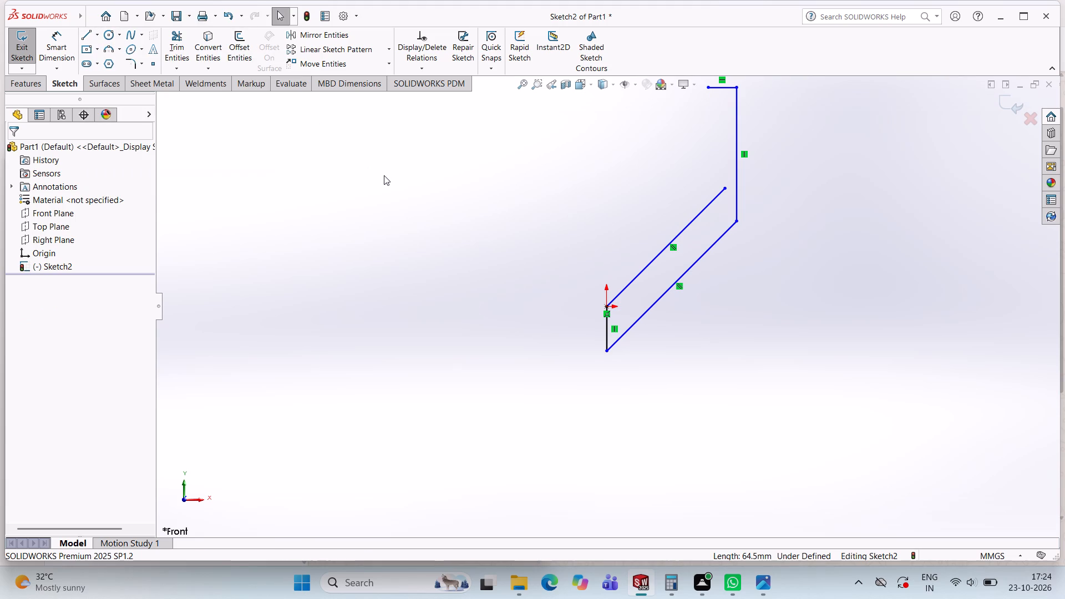
Dimension the short horizontal line at the top of the profile to 10 mm.
ctrl+scroll(511, 211, down, 5)
ctrl+scroll(511, 211, up, 5)
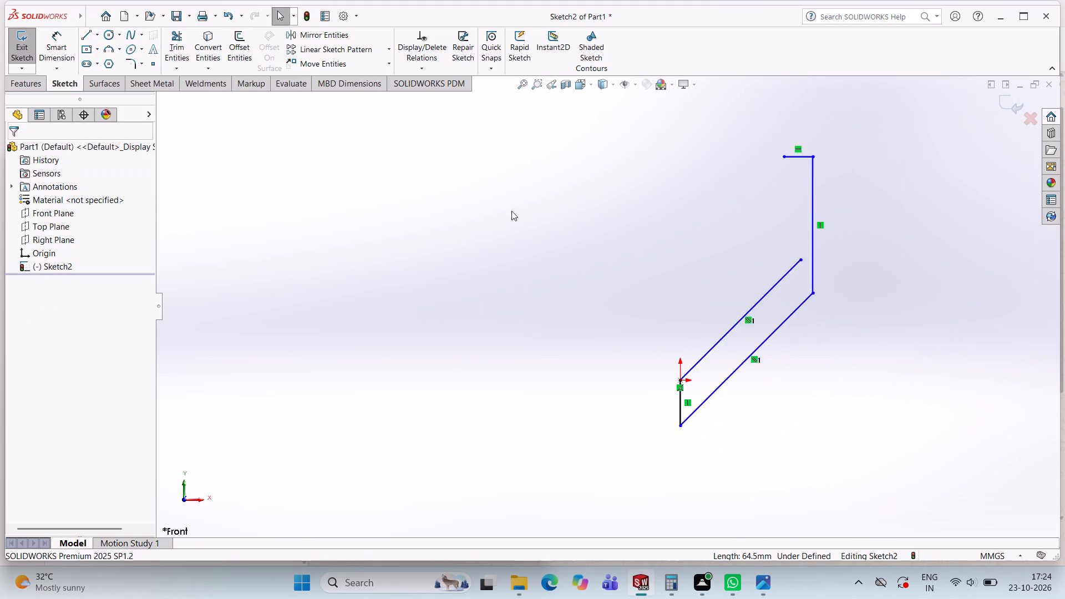
ctrl+scroll(511, 211, up, 1)
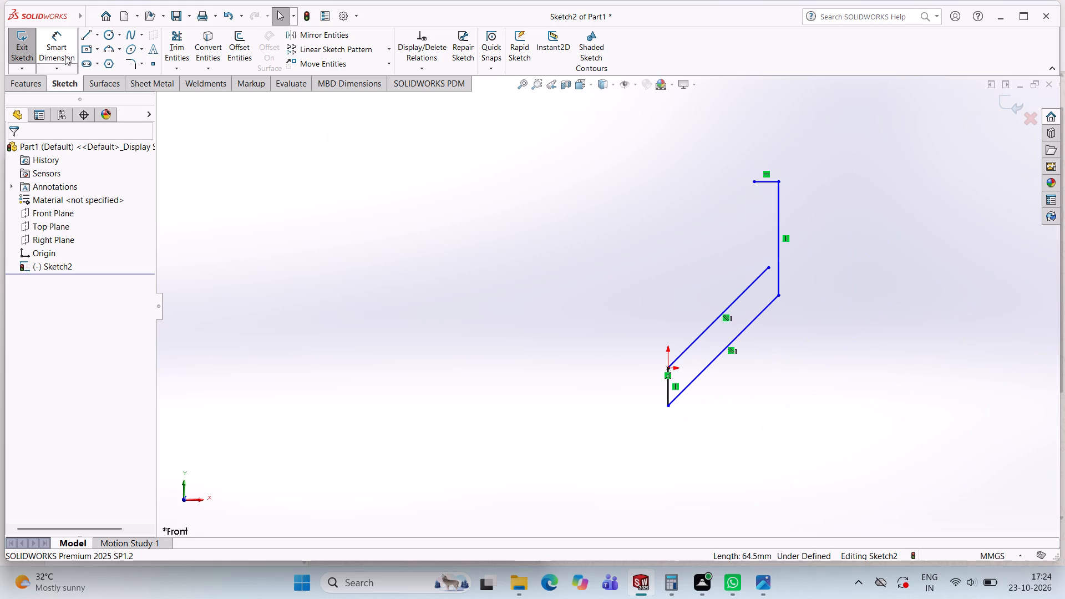
click(53, 47)
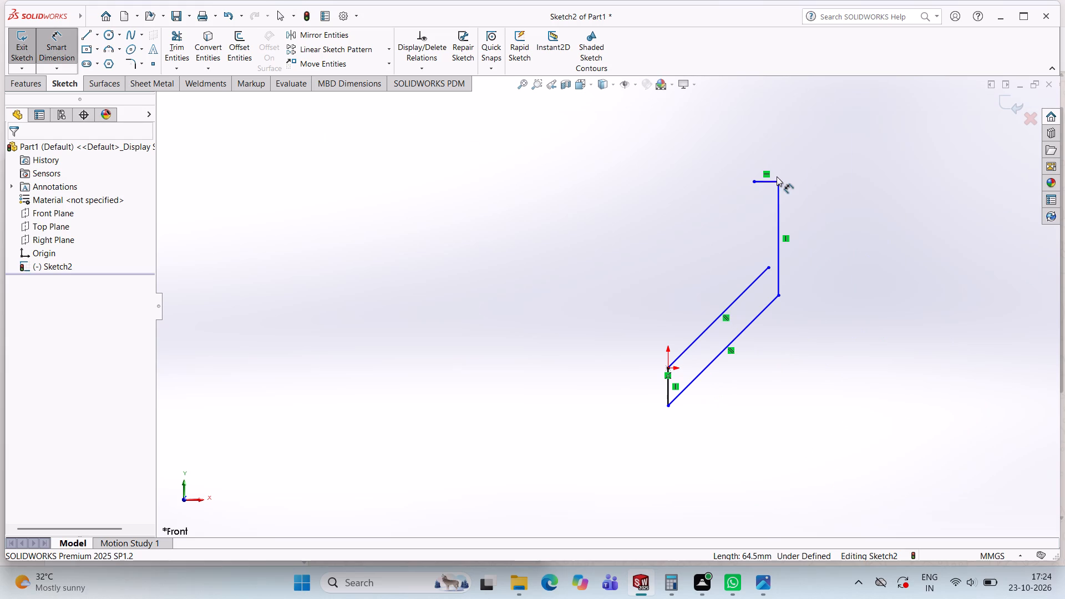
drag(767, 182, 763, 149)
double_click(763, 149)
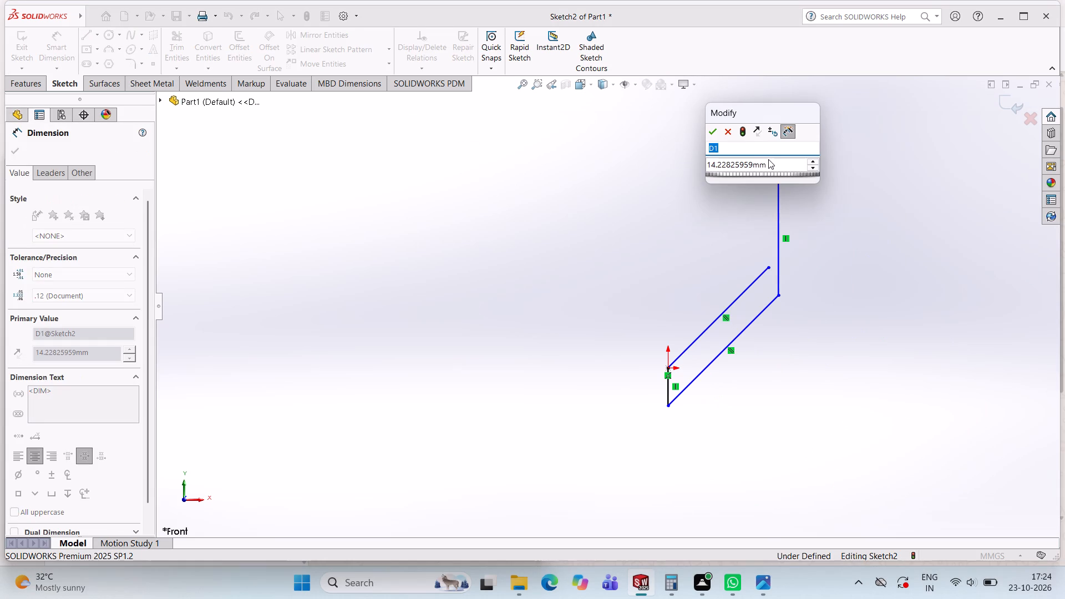
click(770, 163)
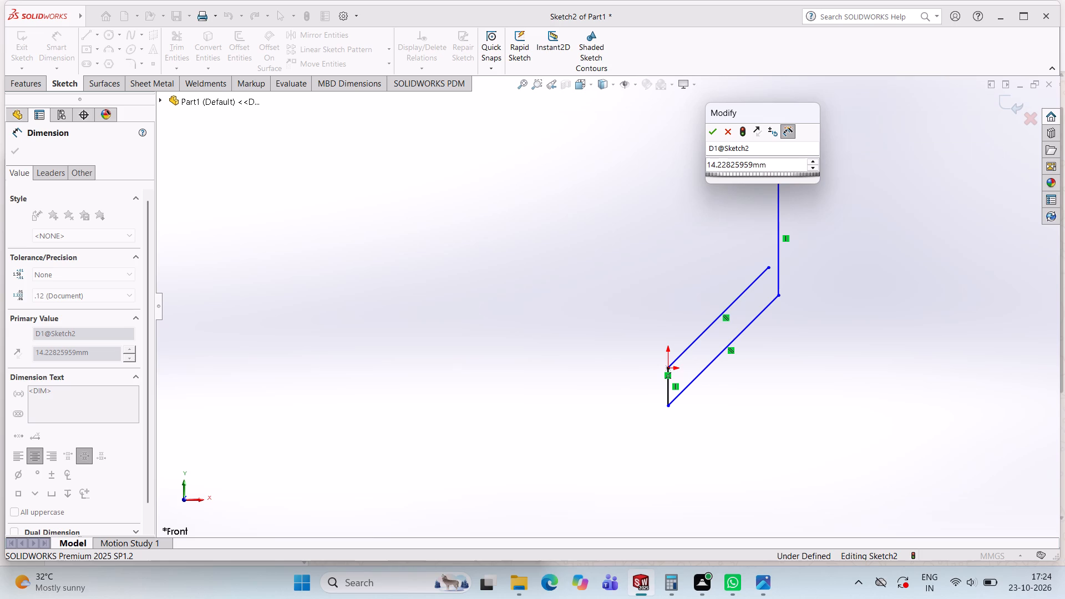
click(770, 163)
double_click(770, 163)
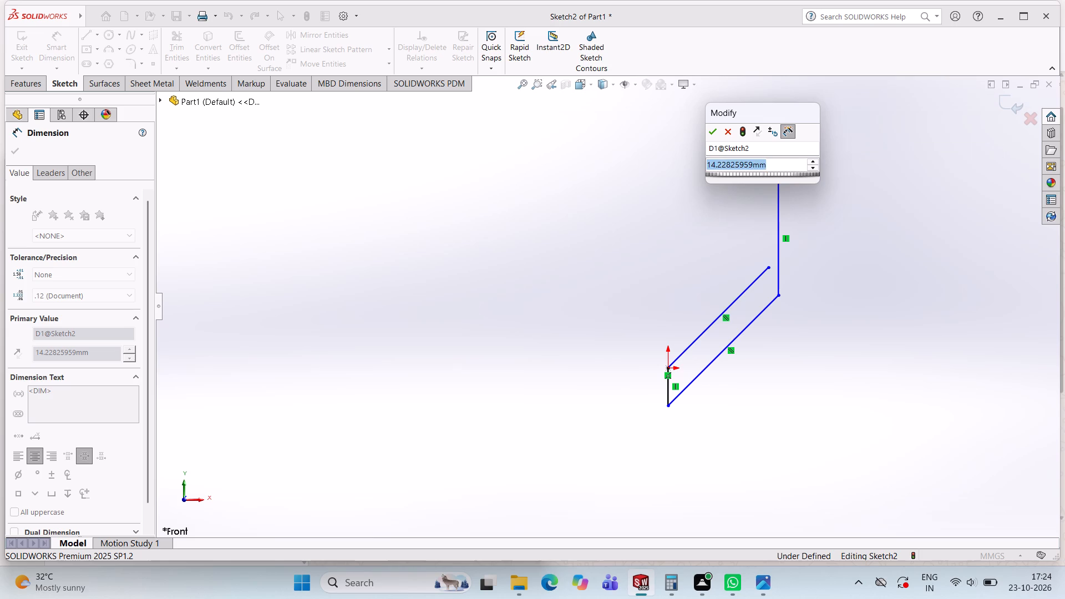
text(10)
key(Return)
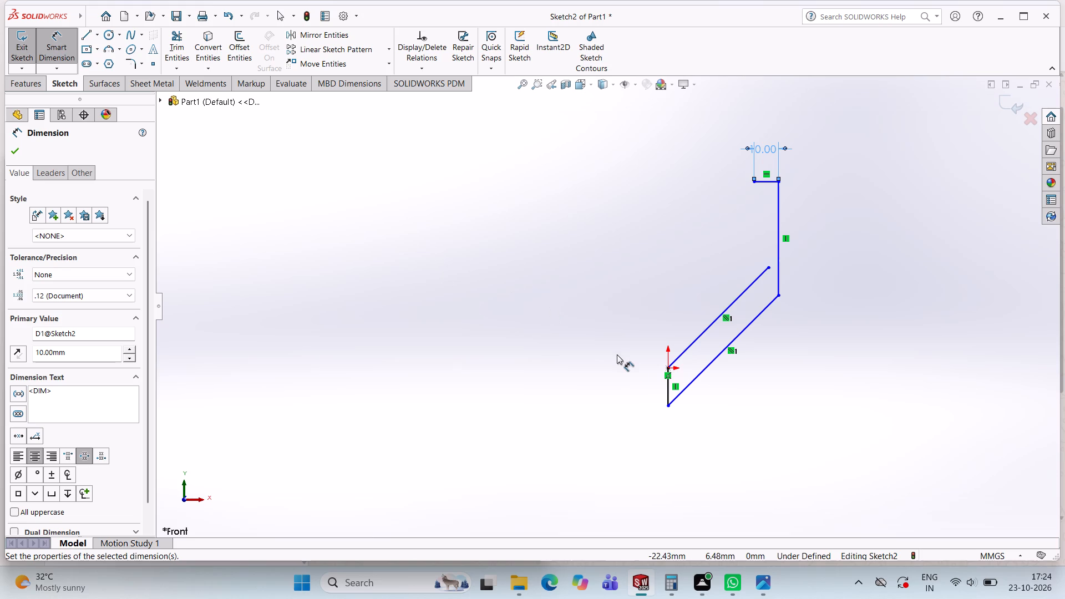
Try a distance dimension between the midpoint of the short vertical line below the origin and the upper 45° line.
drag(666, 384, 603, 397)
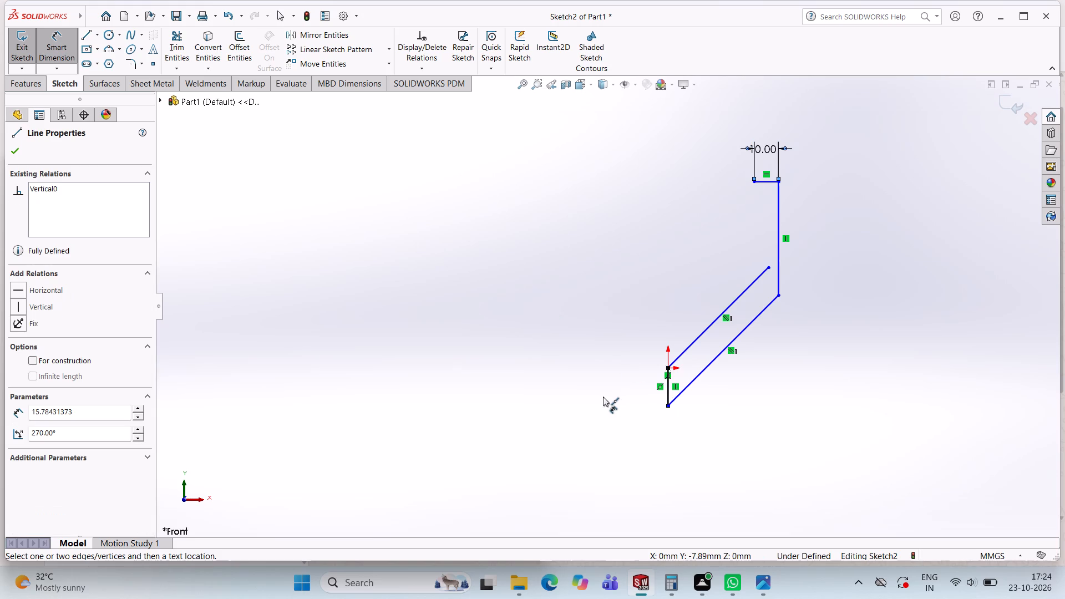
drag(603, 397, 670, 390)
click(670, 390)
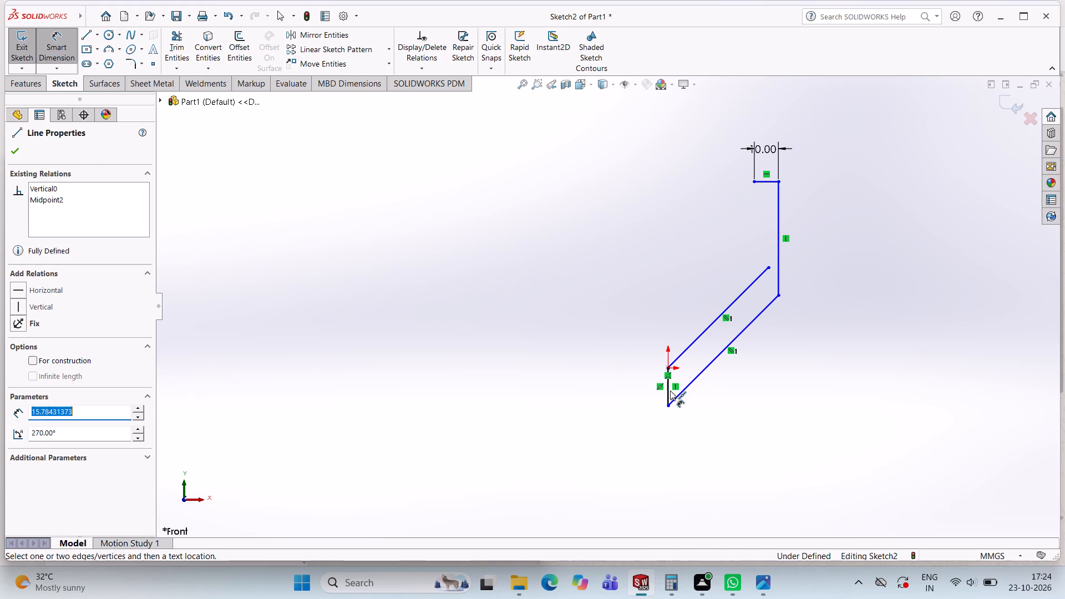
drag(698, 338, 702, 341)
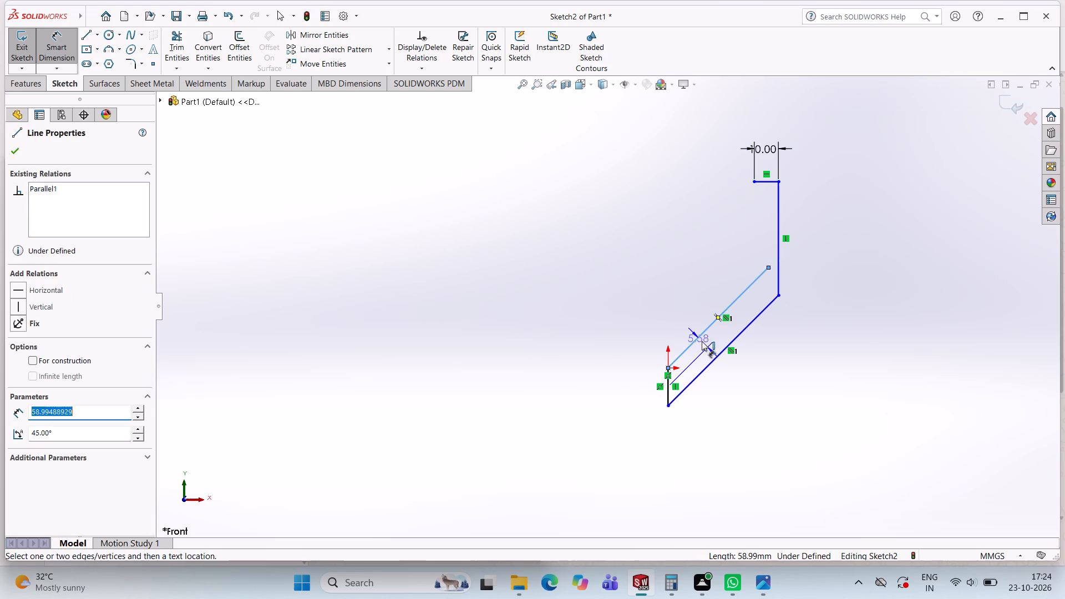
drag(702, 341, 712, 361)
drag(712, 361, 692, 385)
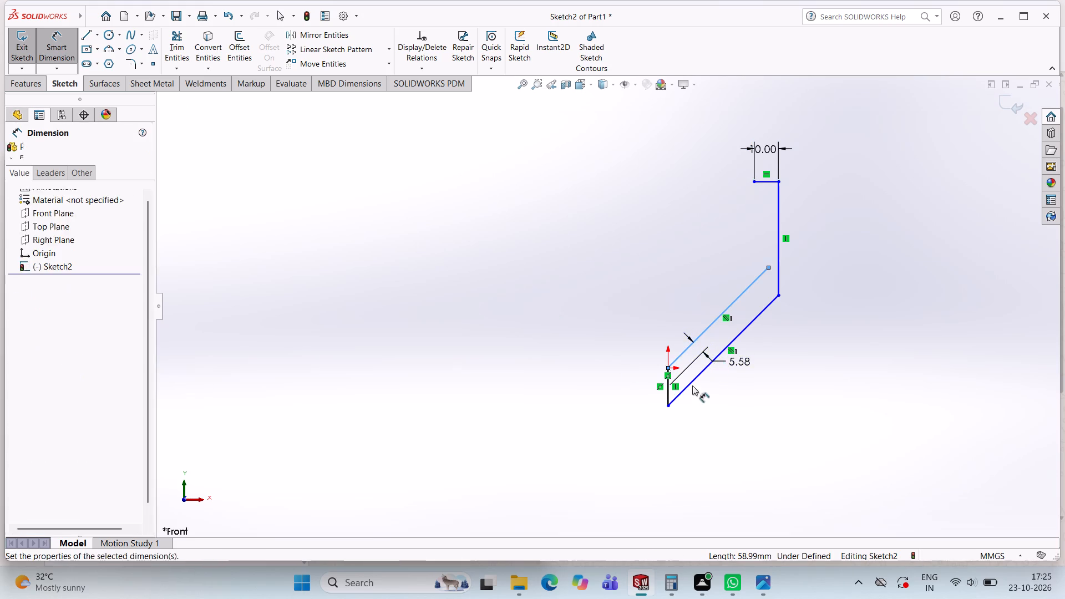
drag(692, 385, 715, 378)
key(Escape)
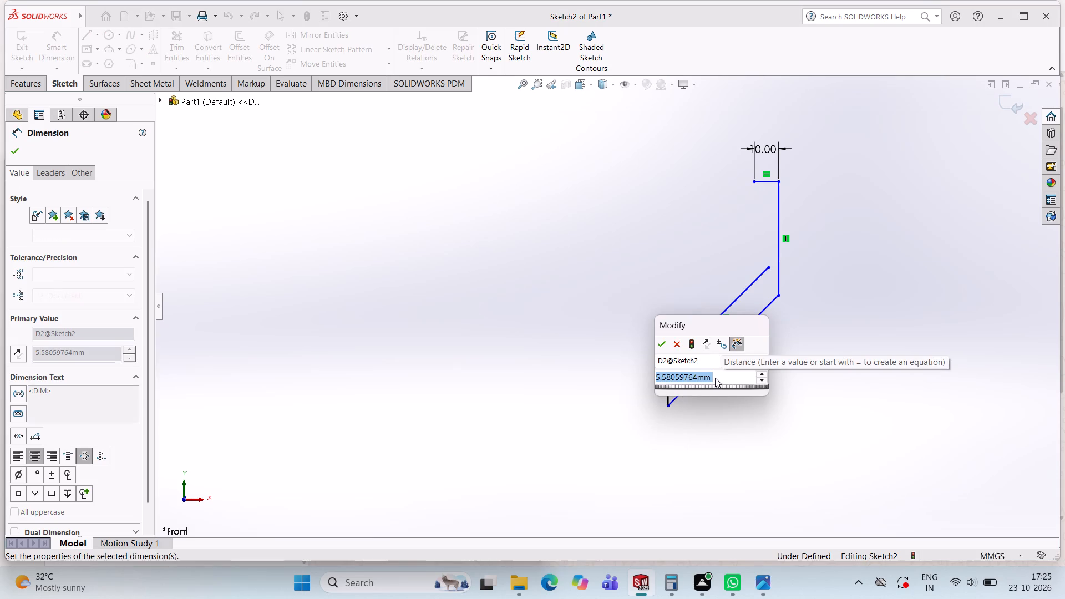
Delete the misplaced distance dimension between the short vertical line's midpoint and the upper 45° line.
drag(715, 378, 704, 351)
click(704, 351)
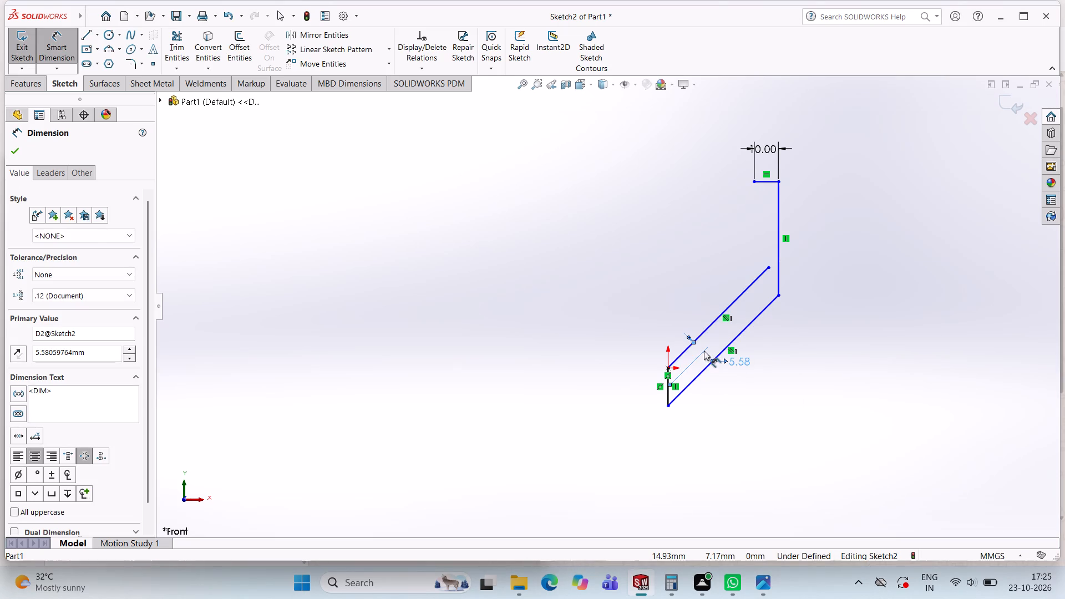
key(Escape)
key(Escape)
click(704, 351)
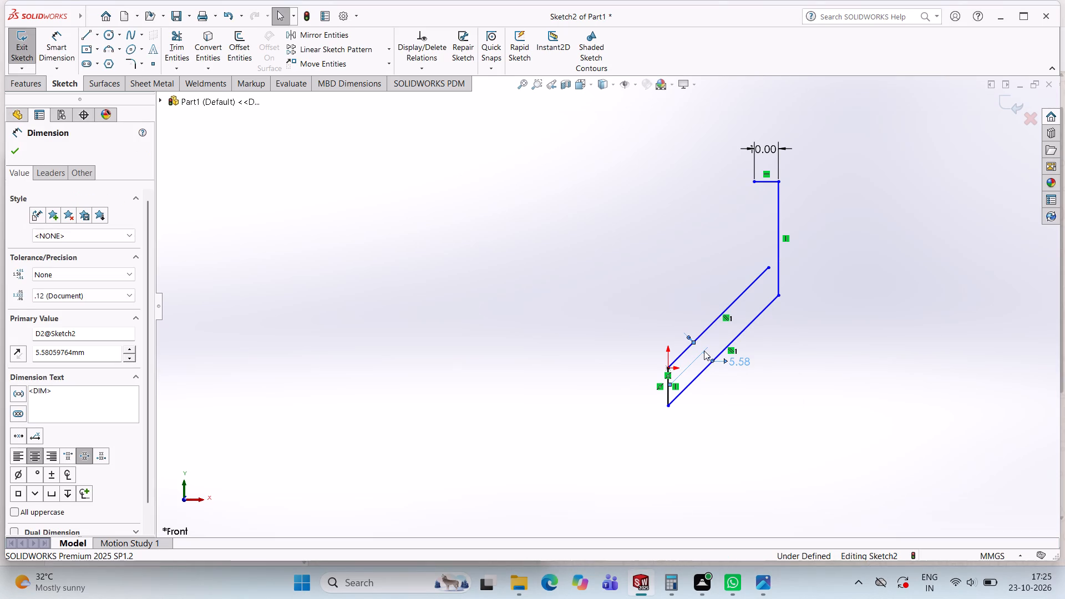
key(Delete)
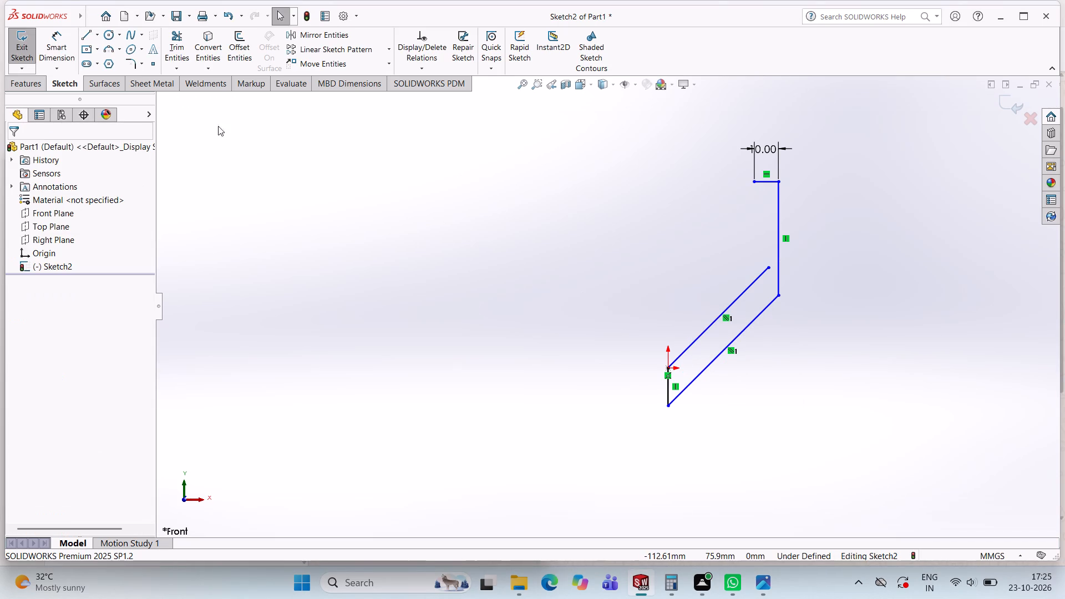
Dimension the perpendicular distance between the two parallel 45° lines to 20 mm.
click(60, 43)
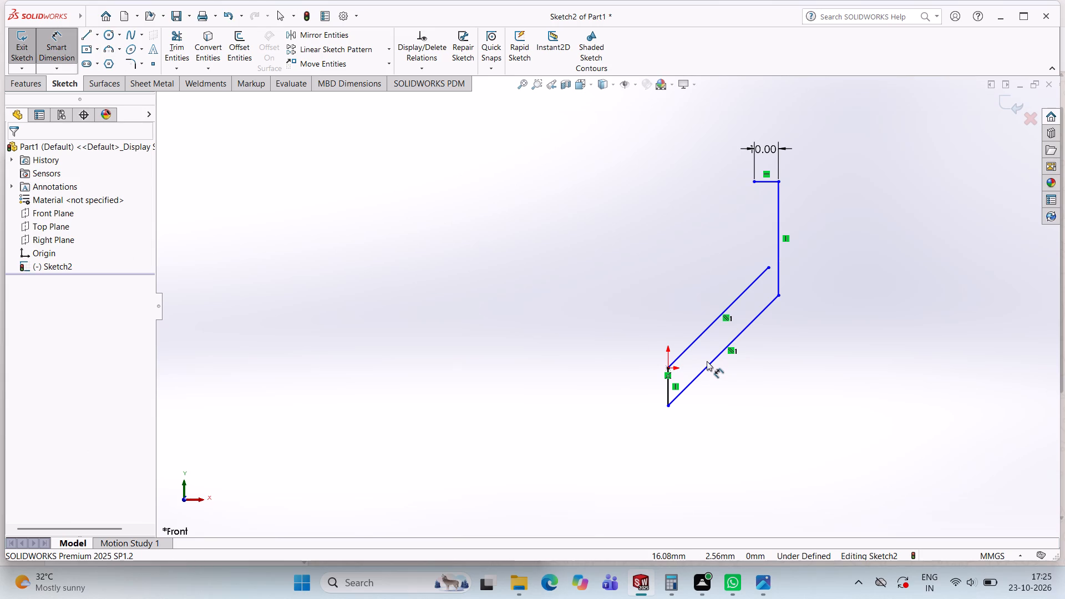
drag(707, 366, 685, 335)
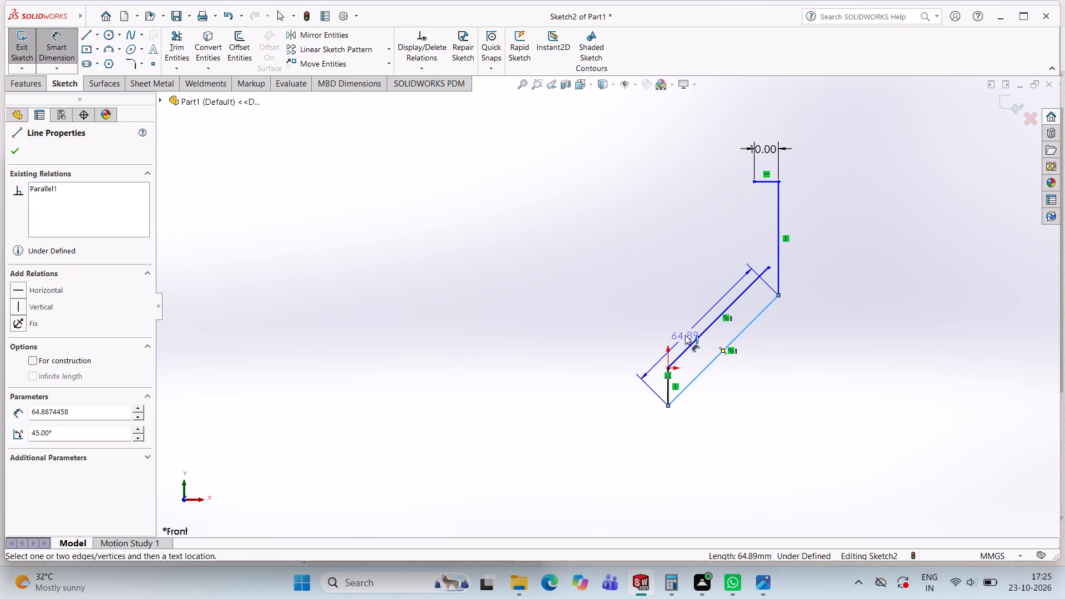
drag(685, 335, 695, 341)
click(695, 341)
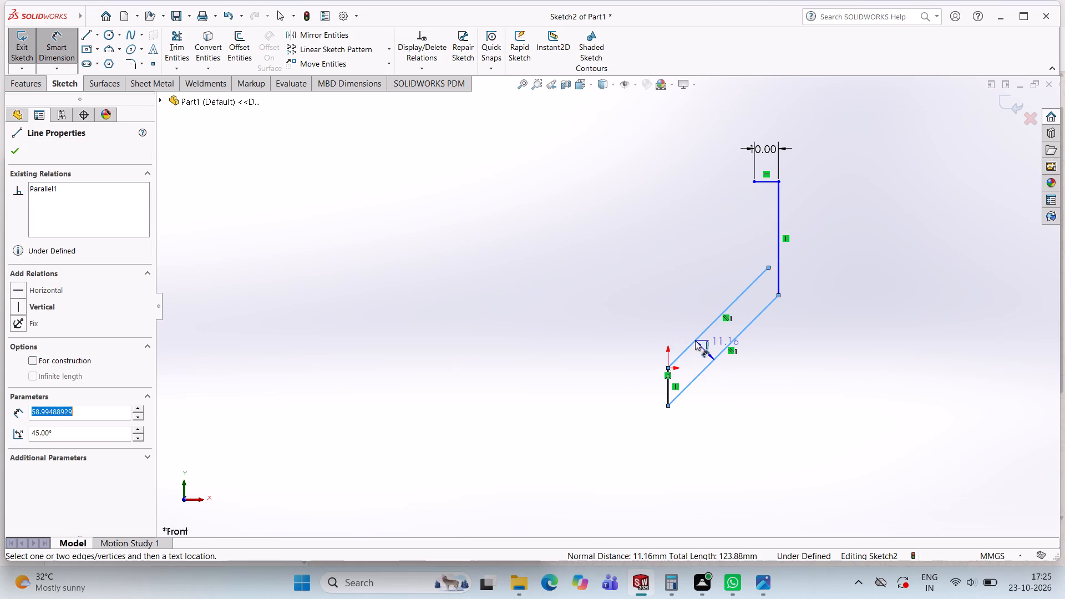
double_click(636, 425)
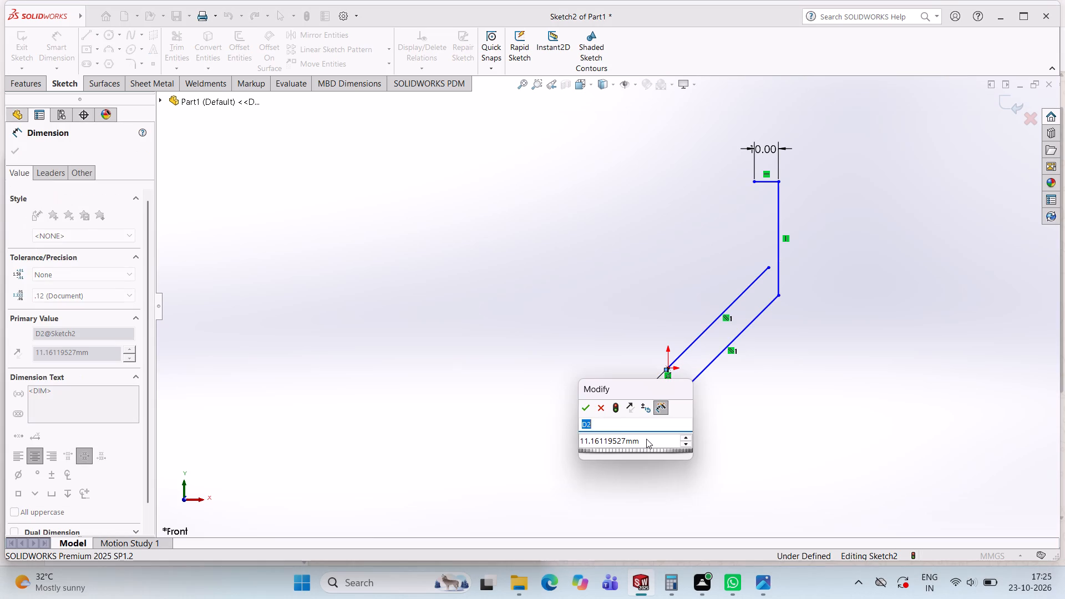
click(646, 439)
click(646, 439)
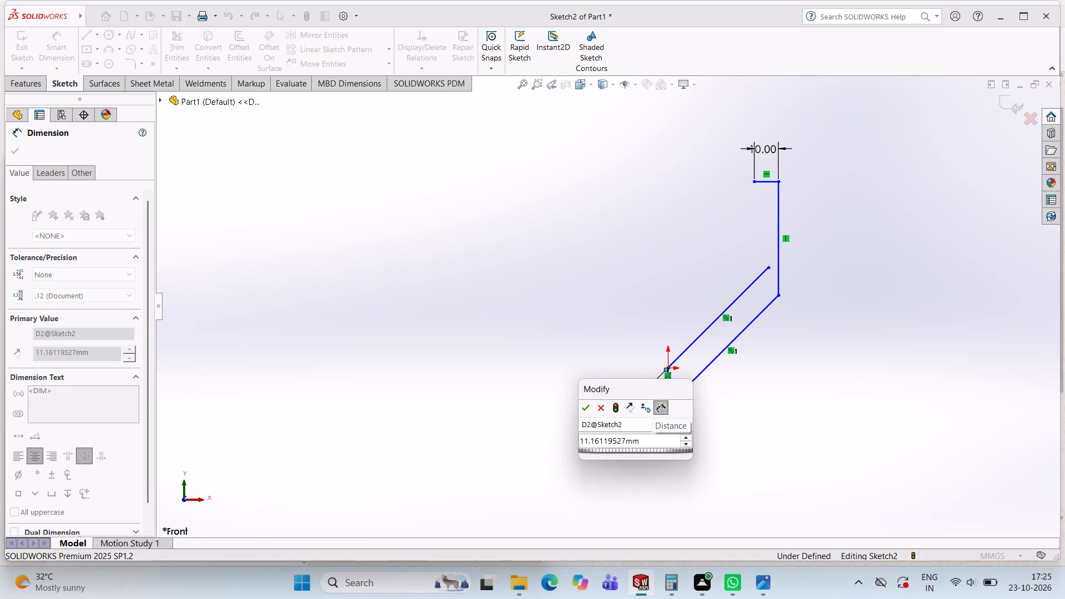
double_click(642, 440)
text(20)
key(Return)
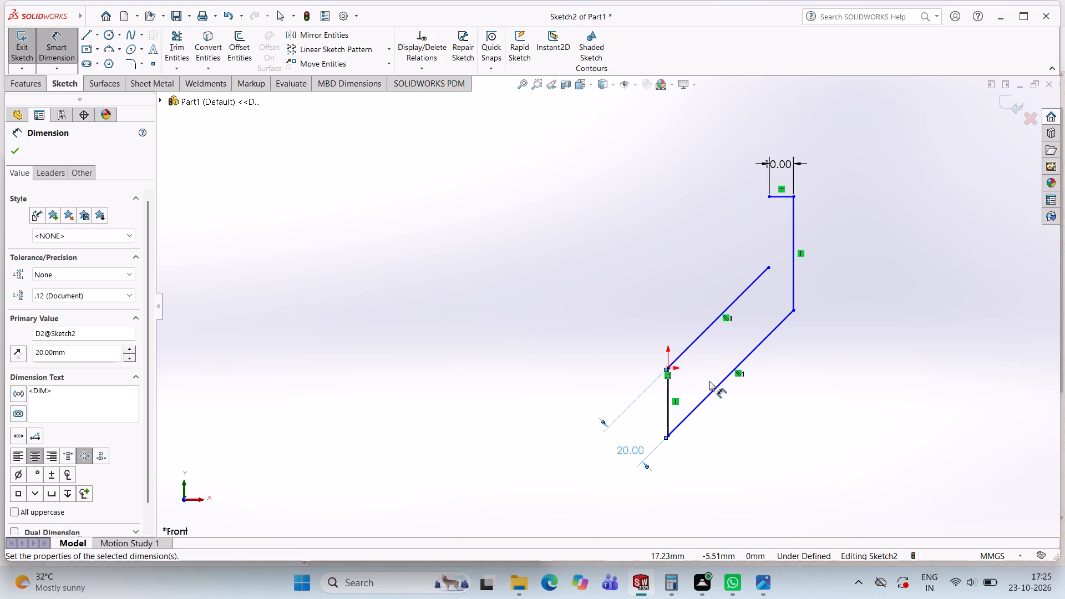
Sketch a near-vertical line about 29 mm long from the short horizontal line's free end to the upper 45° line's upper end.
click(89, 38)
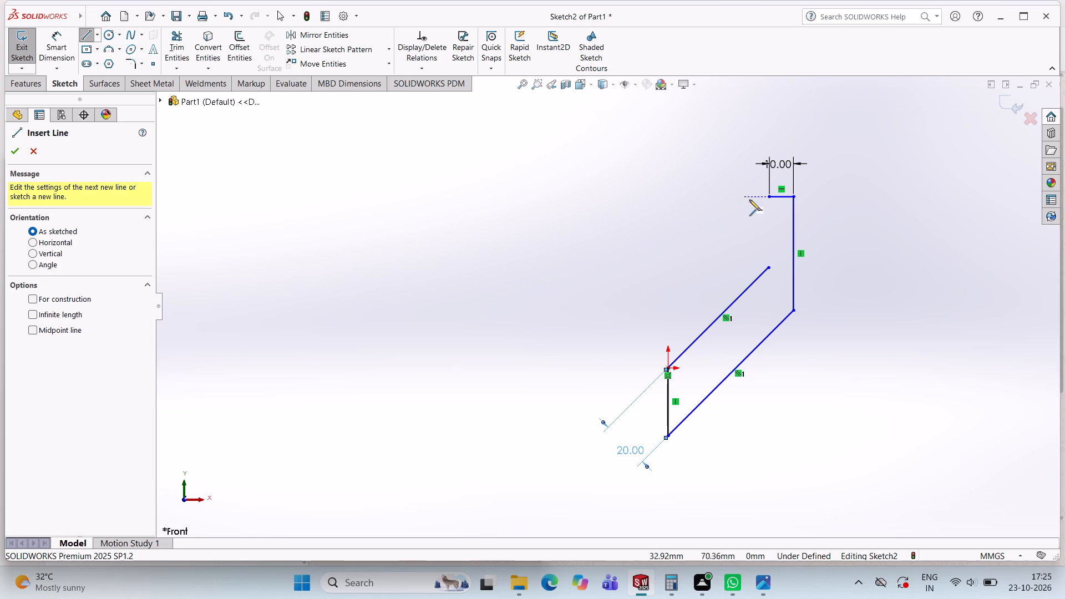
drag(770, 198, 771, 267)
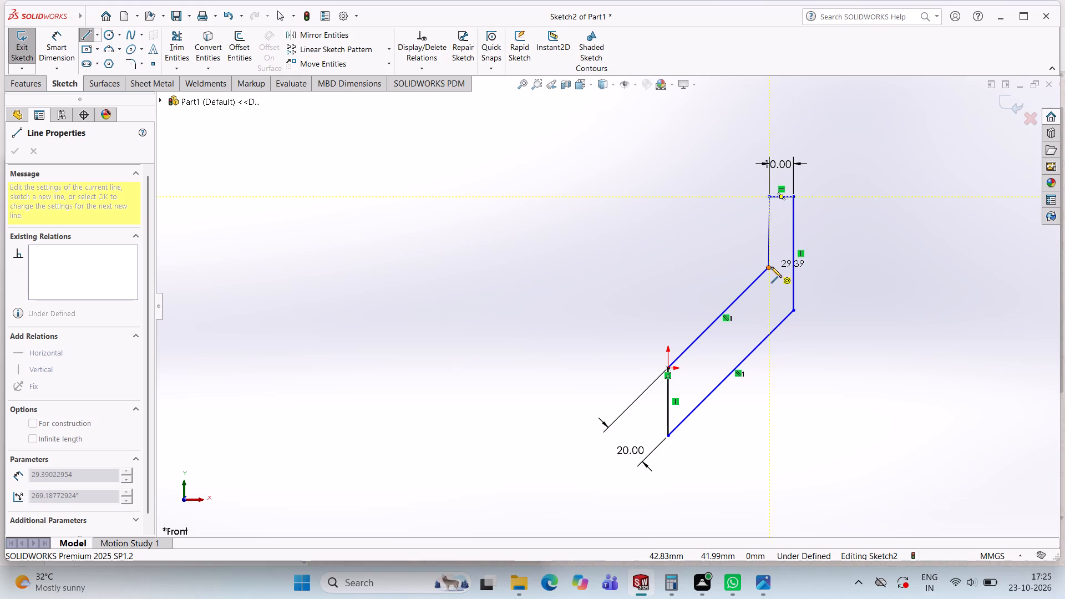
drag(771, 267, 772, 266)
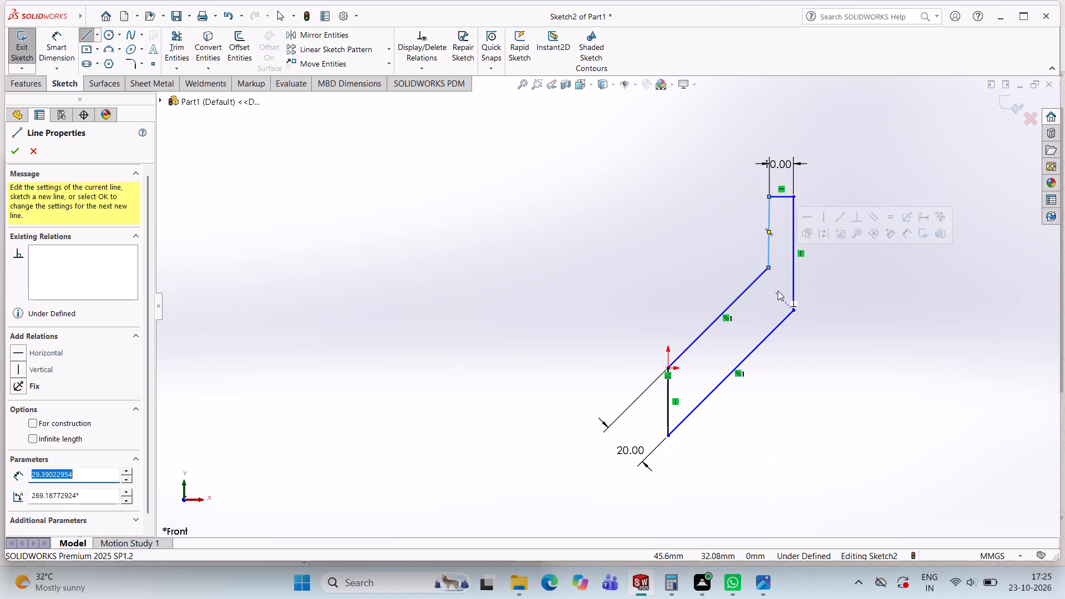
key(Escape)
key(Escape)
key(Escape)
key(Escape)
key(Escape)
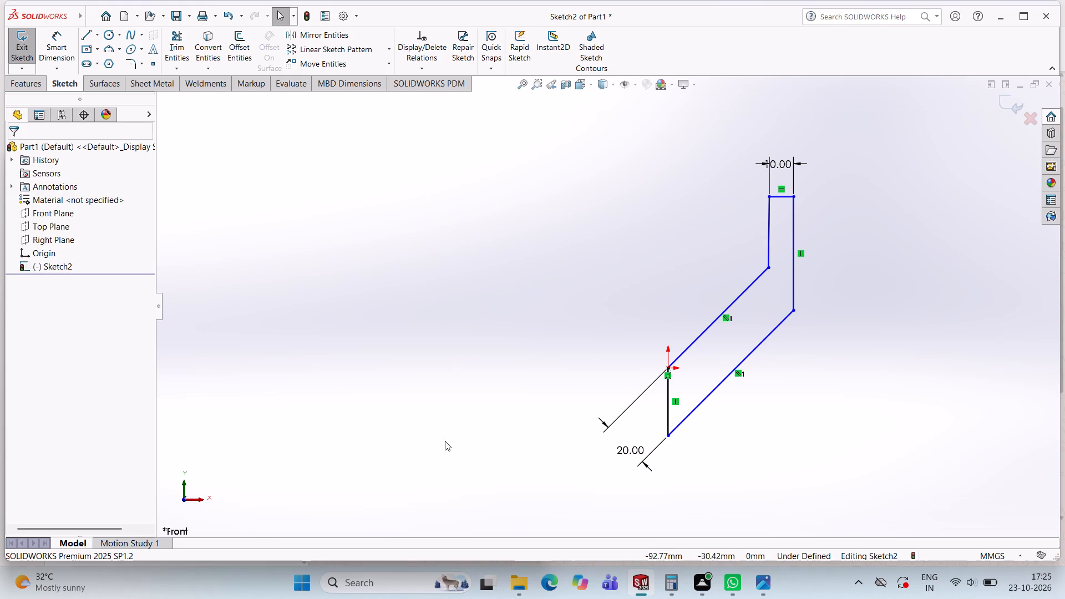
Check the reference drawing in the photo viewer and dimension the lower 45° line's length to 80 mm.
click(767, 589)
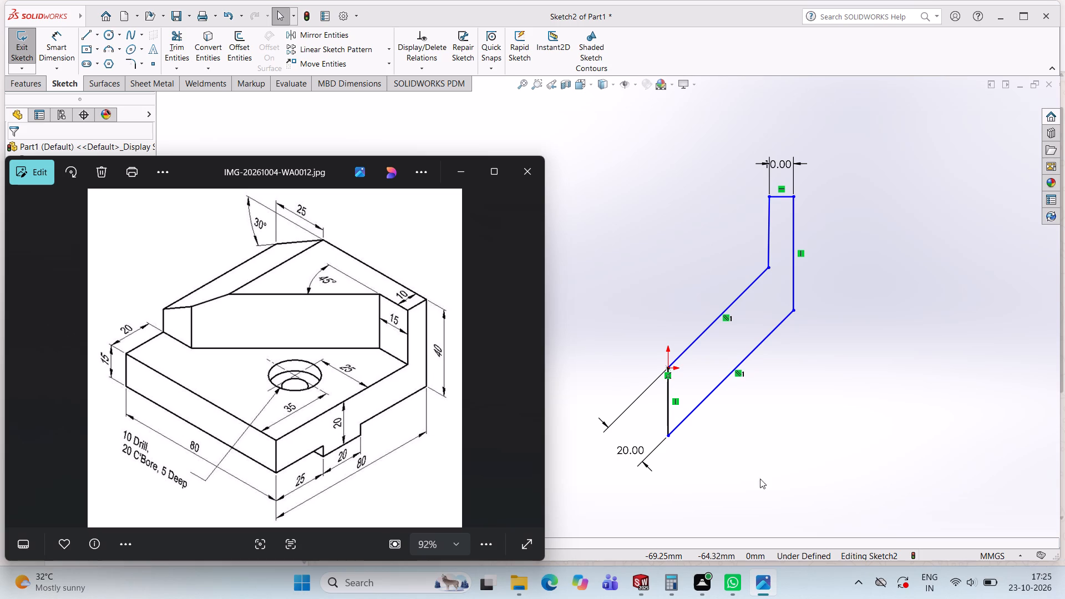
drag(707, 364, 399, 122)
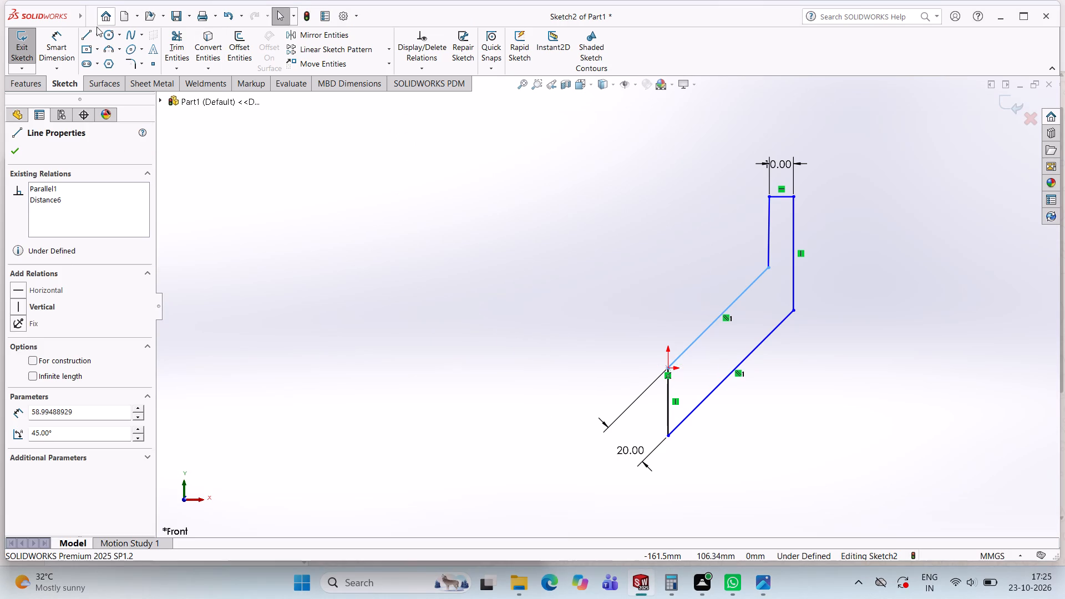
drag(57, 39, 433, 244)
drag(750, 356, 555, 224)
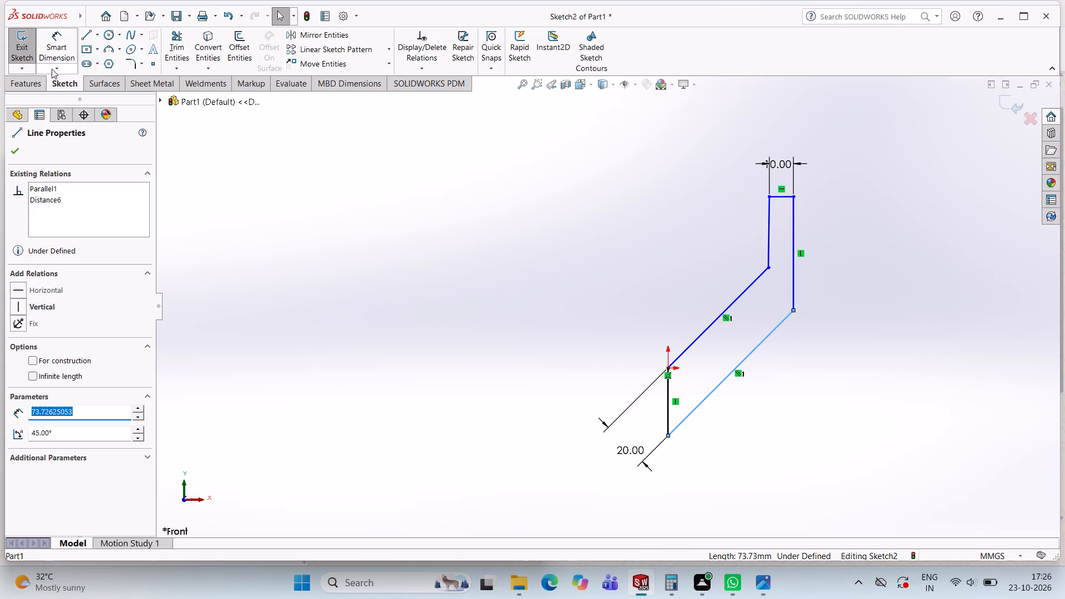
click(54, 45)
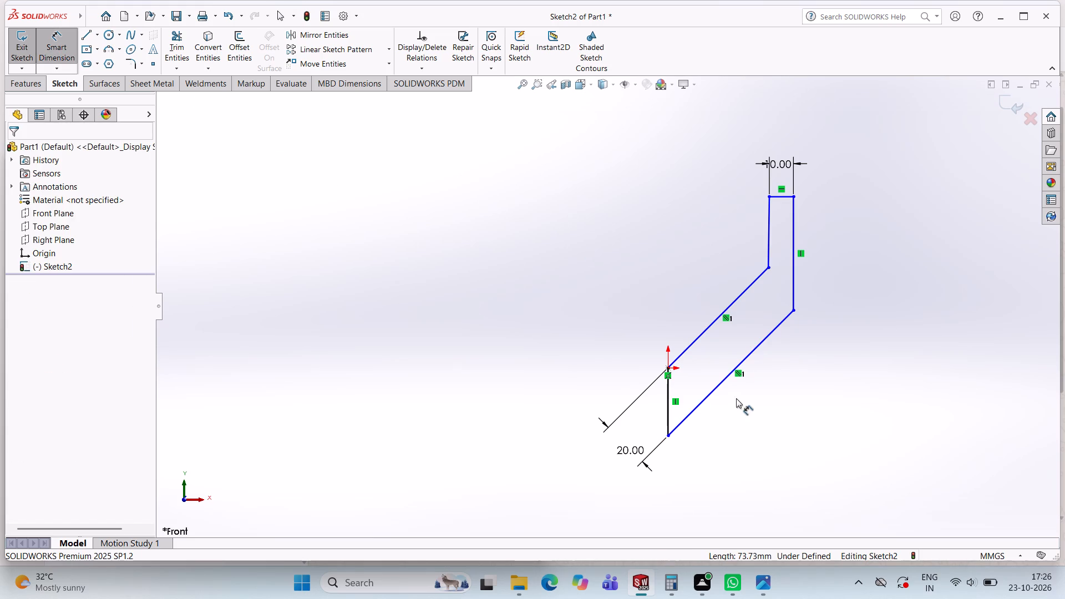
drag(744, 357, 785, 390)
double_click(785, 390)
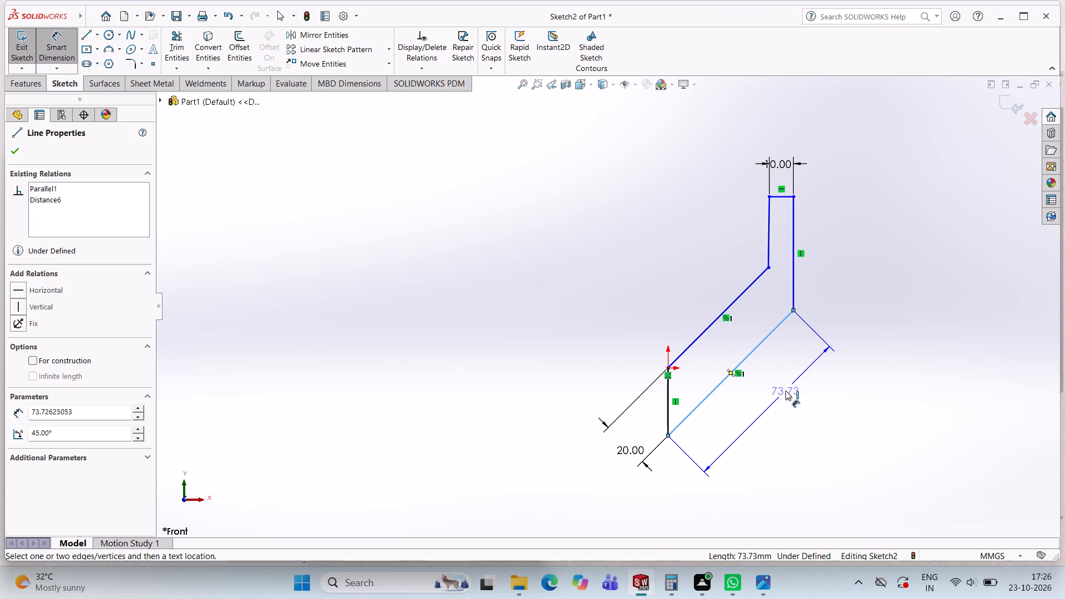
click(798, 408)
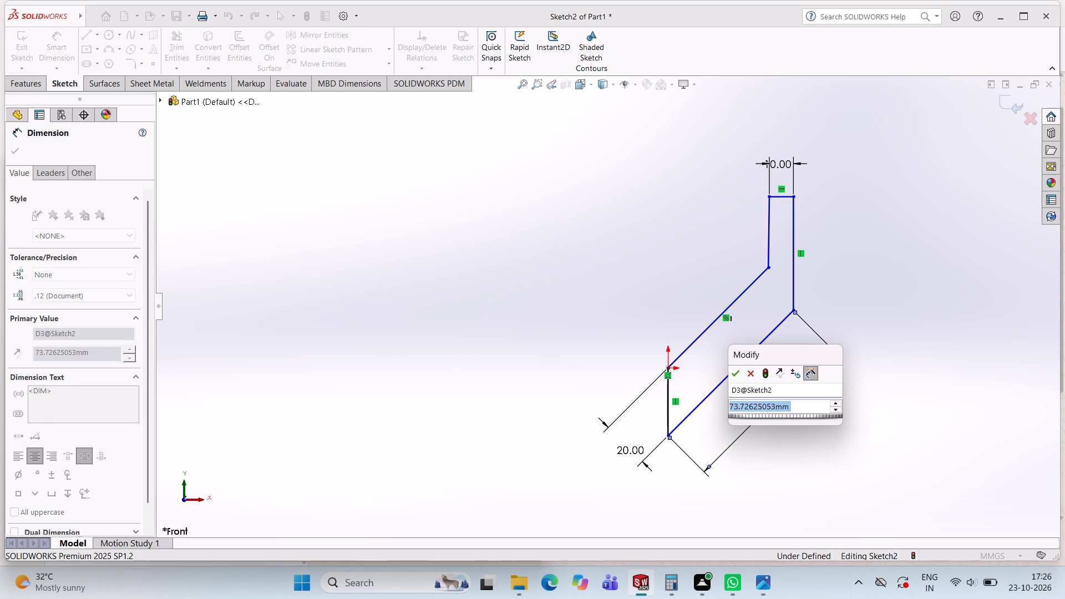
double_click(798, 408)
text(80)
key(Return)
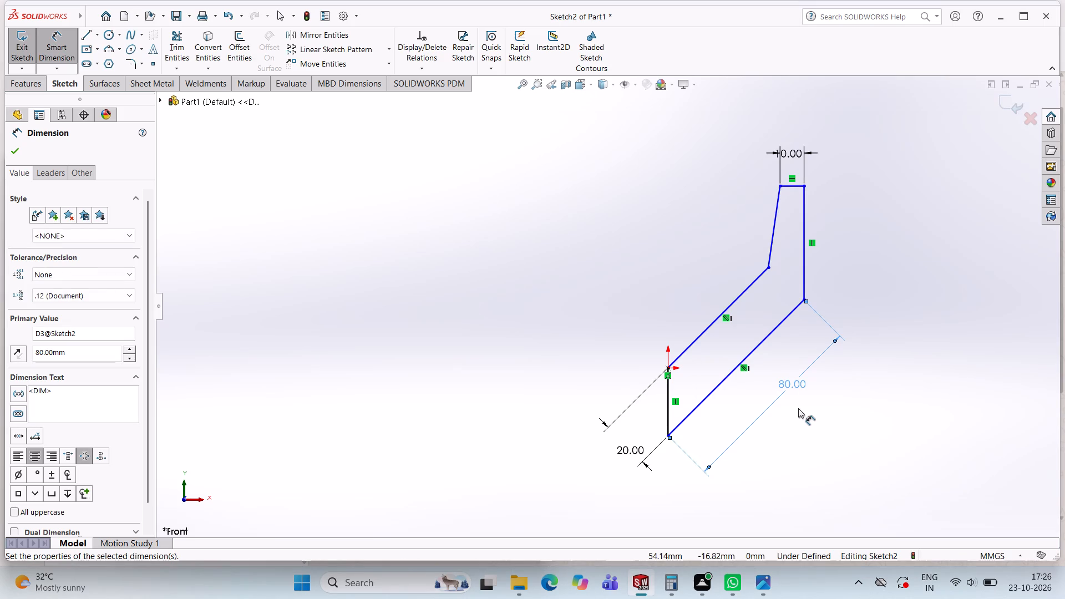
Delete the slanted line closing the profile's upper part and the 10 mm horizontal line at the top with its dimension.
click(771, 237)
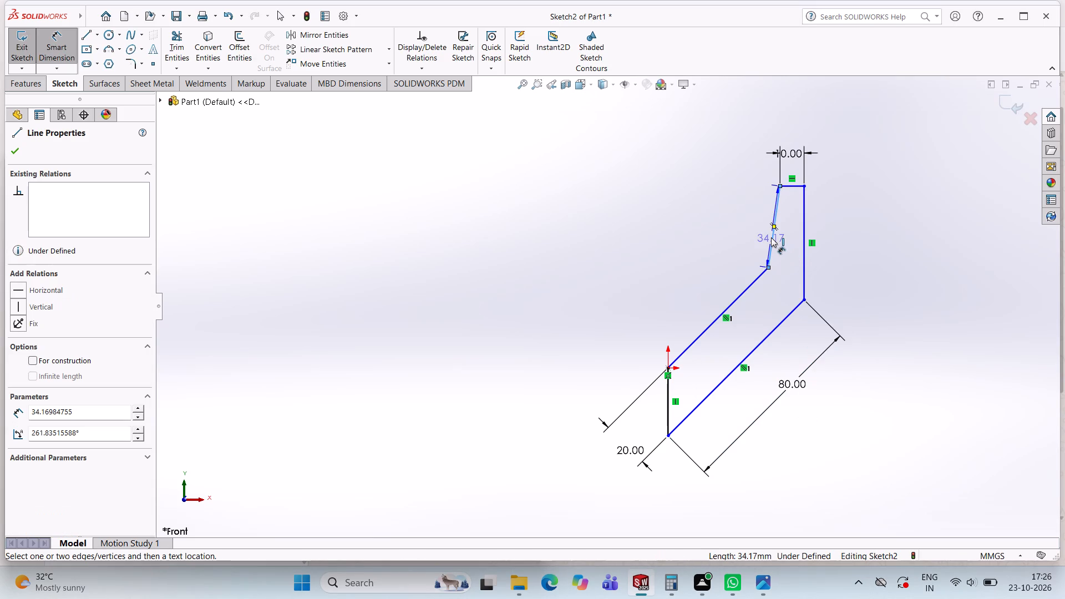
drag(771, 237, 799, 267)
key(Delete)
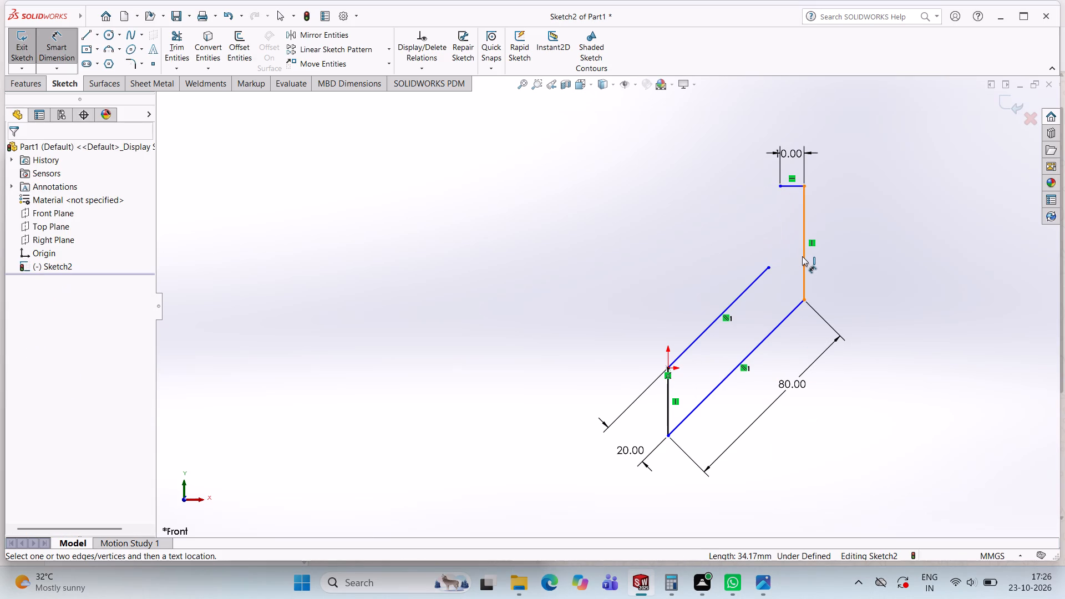
click(785, 187)
key(Delete)
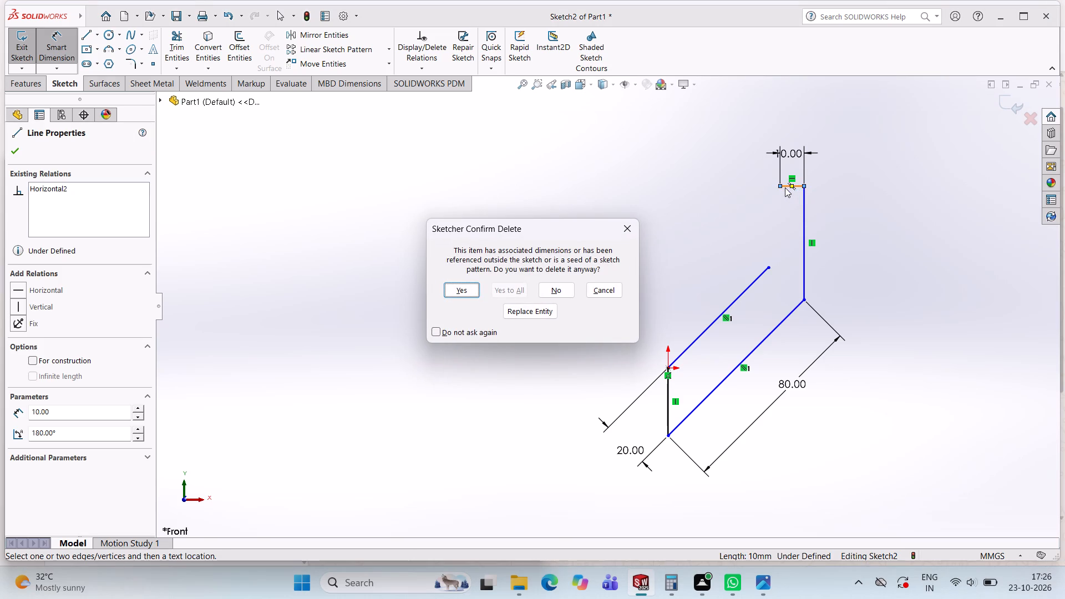
click(443, 291)
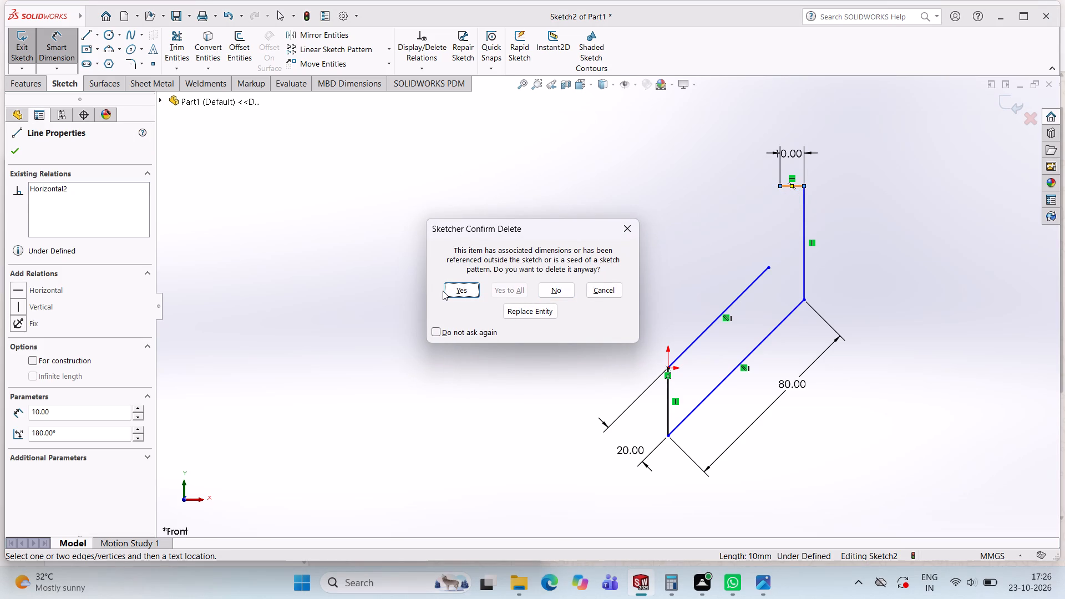
click(443, 291)
click(456, 291)
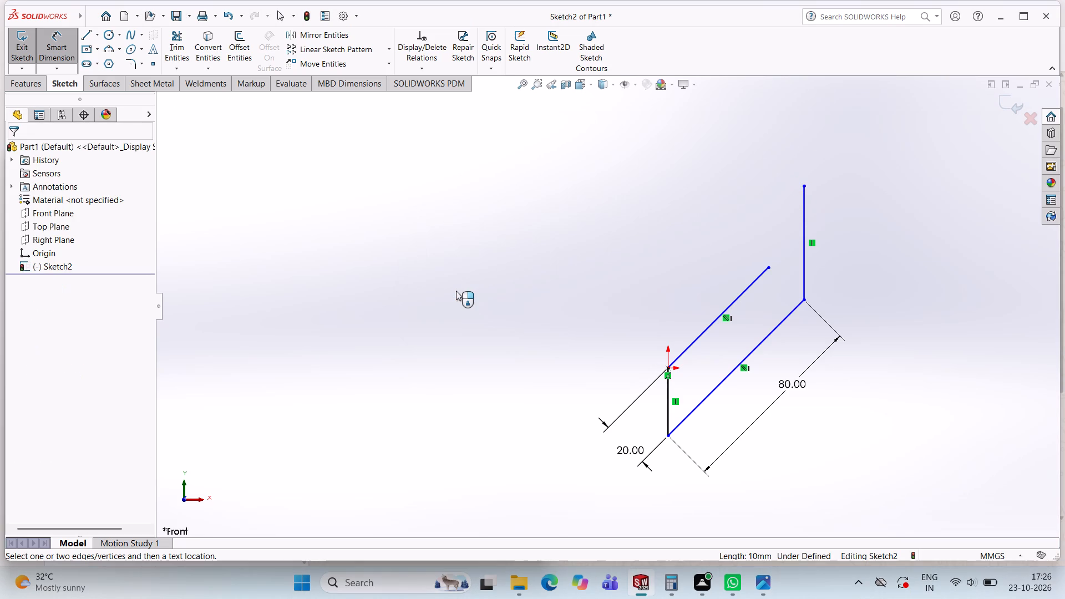
key(Delete)
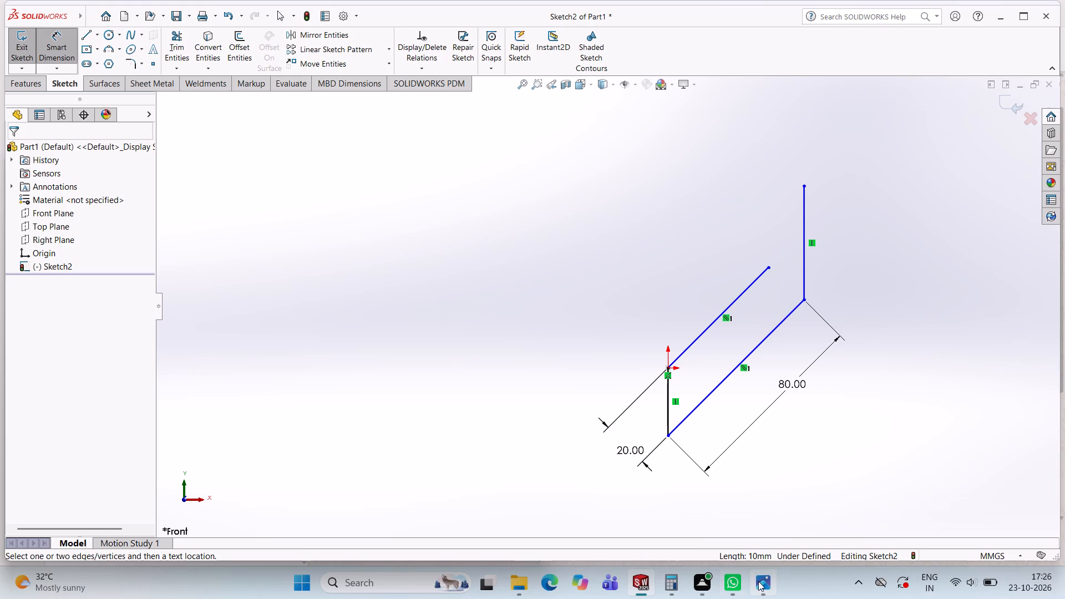
Check the reference drawing in the photo viewer and dimension the vertical line above the lower 45° line to 40 mm.
click(758, 581)
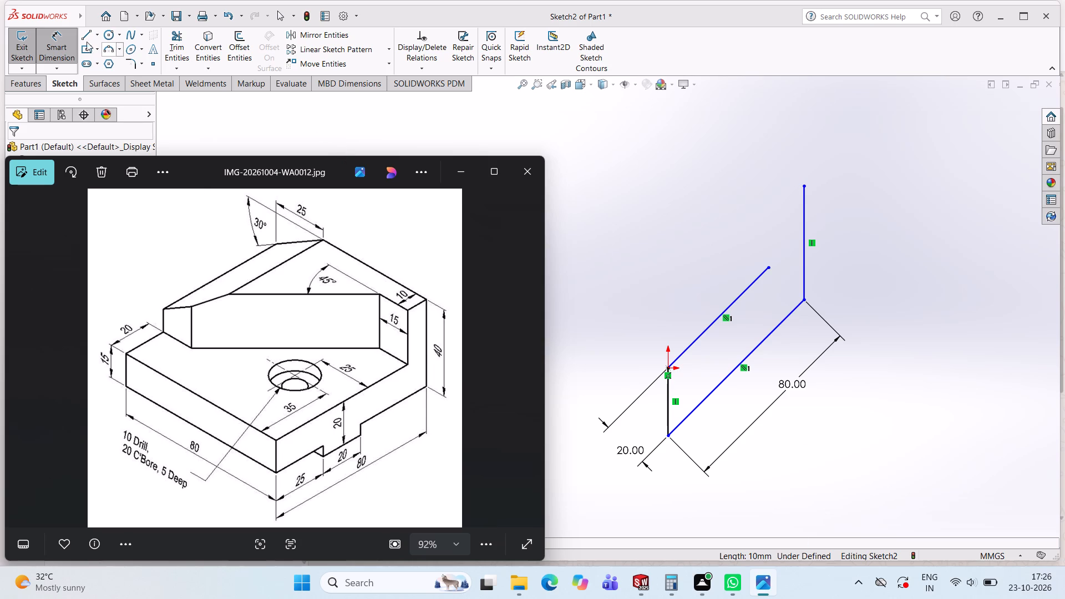
click(805, 223)
drag(805, 223, 855, 221)
click(855, 221)
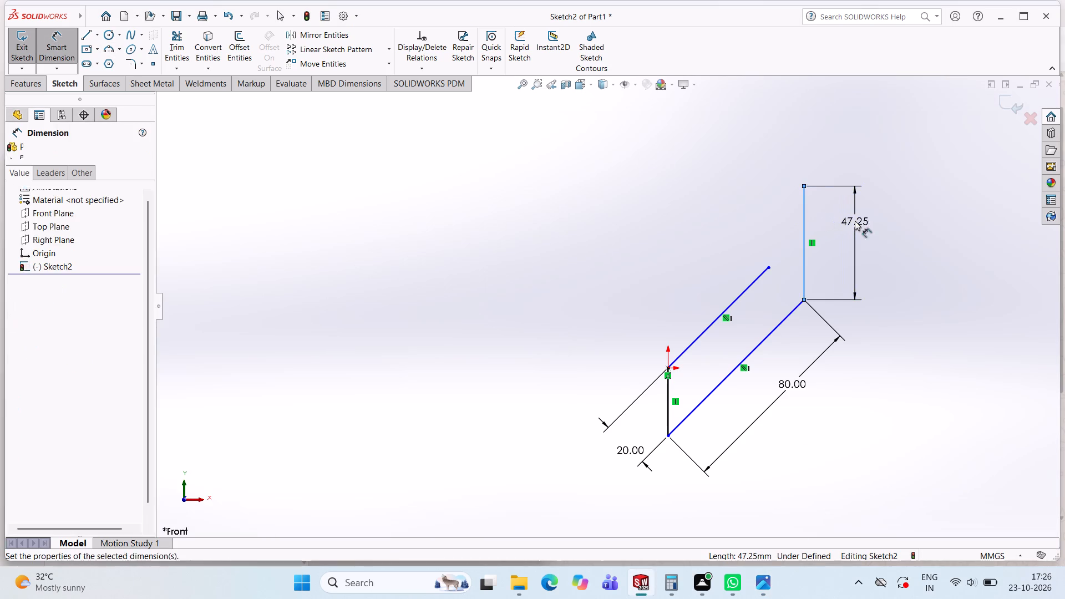
double_click(855, 221)
double_click(869, 240)
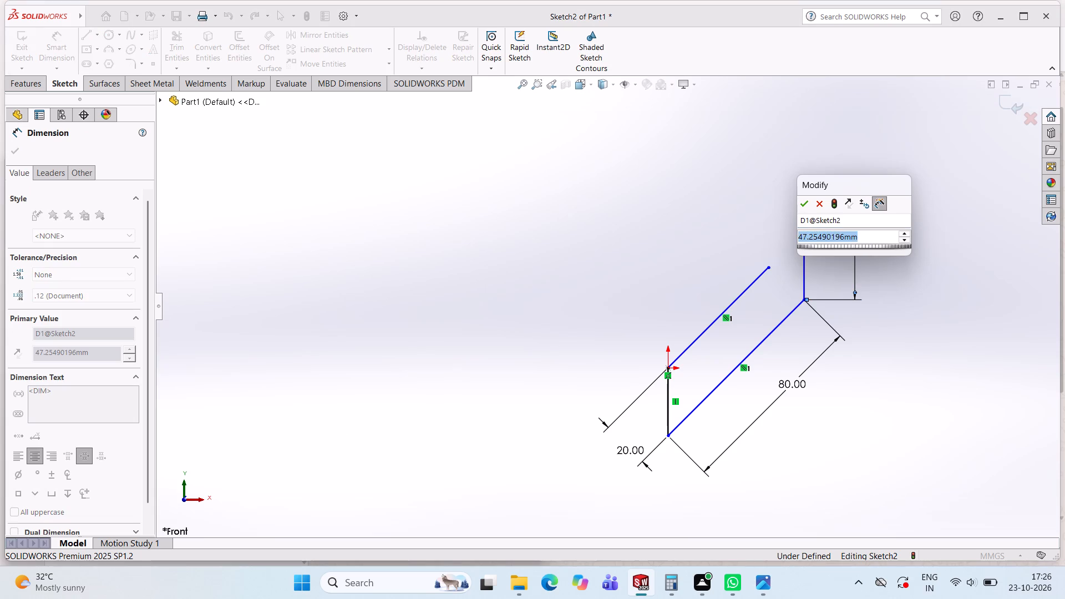
text(40)
key(Return)
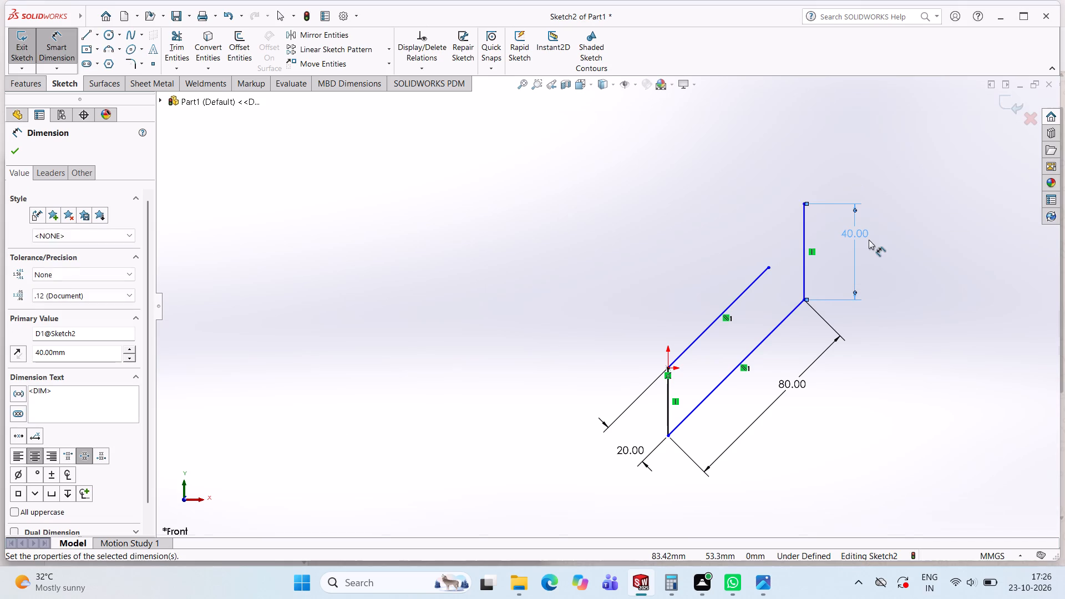
Sketch a horizontal line about 13 mm long, running inward from the upper end of the 40 mm vertical line.
click(84, 39)
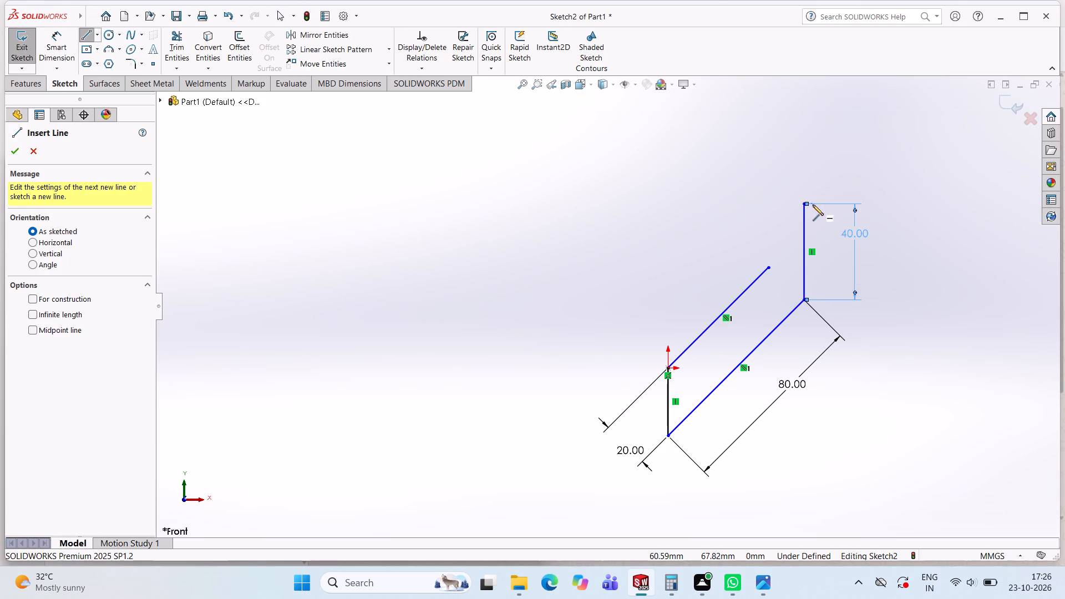
drag(803, 205, 778, 209)
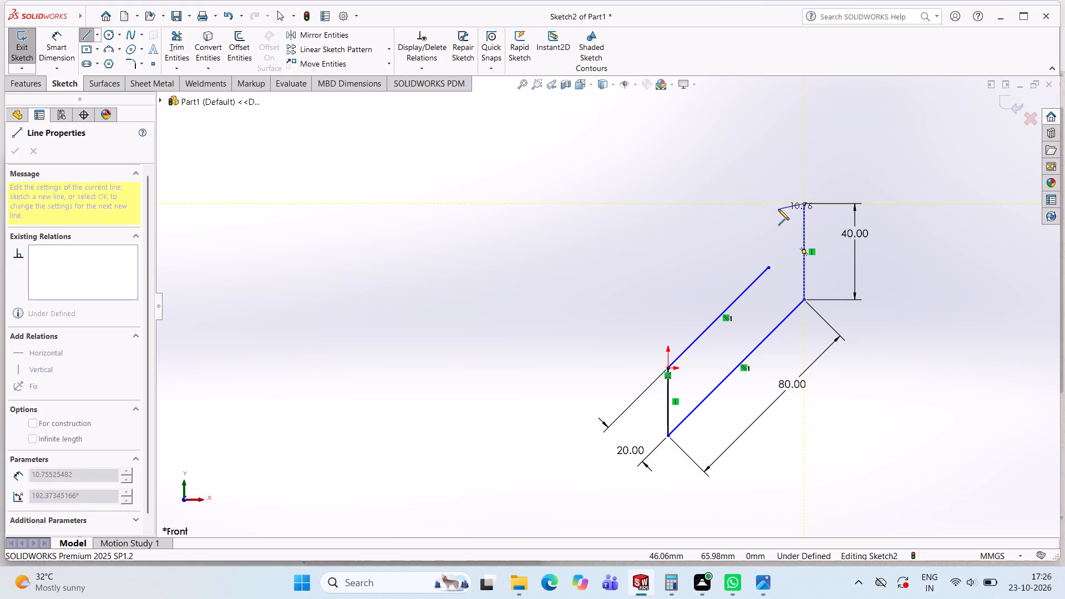
drag(778, 209, 772, 202)
click(772, 202)
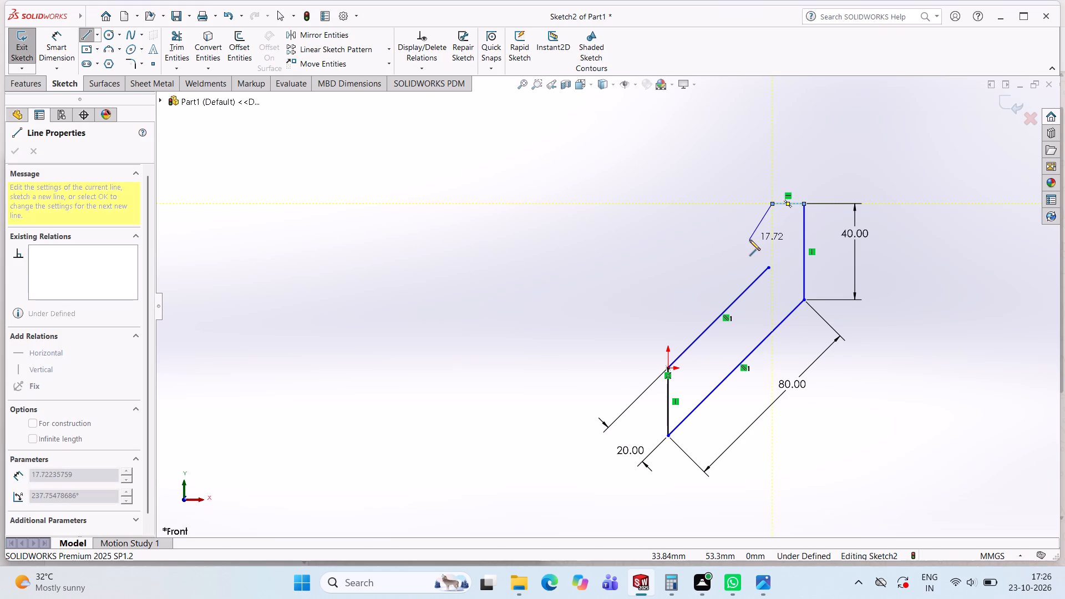
key(Escape)
key(Escape)
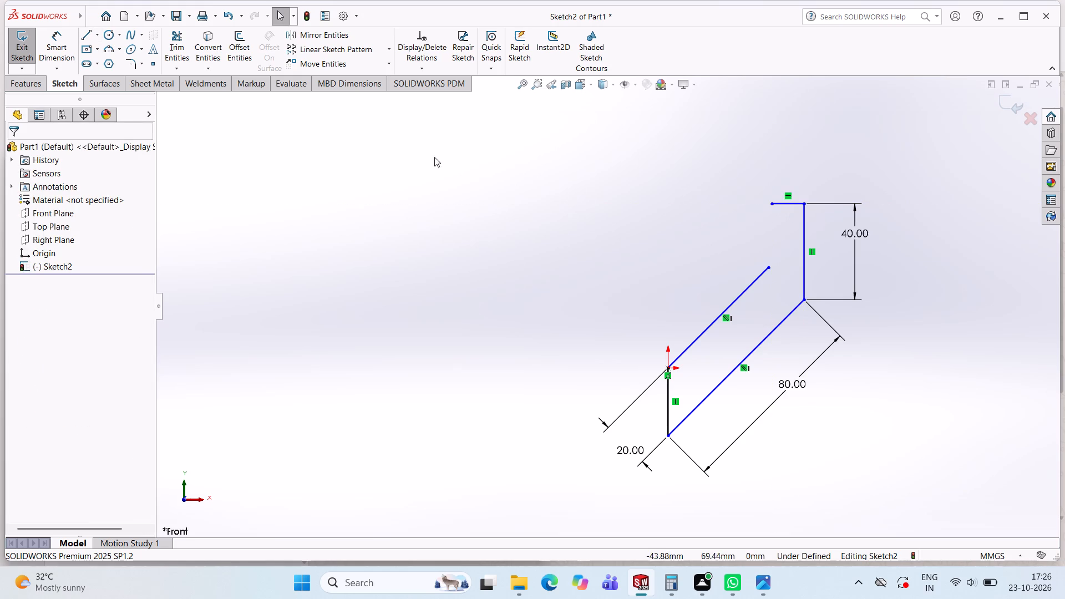
Dimension the short horizontal line at the top of the profile to 10 mm.
click(53, 41)
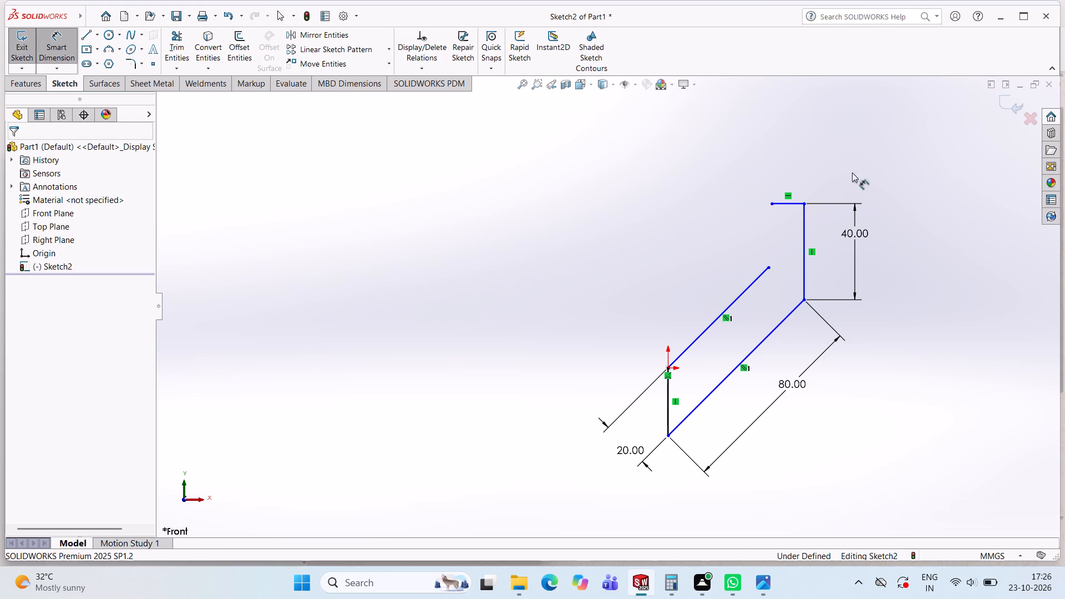
drag(796, 201, 790, 150)
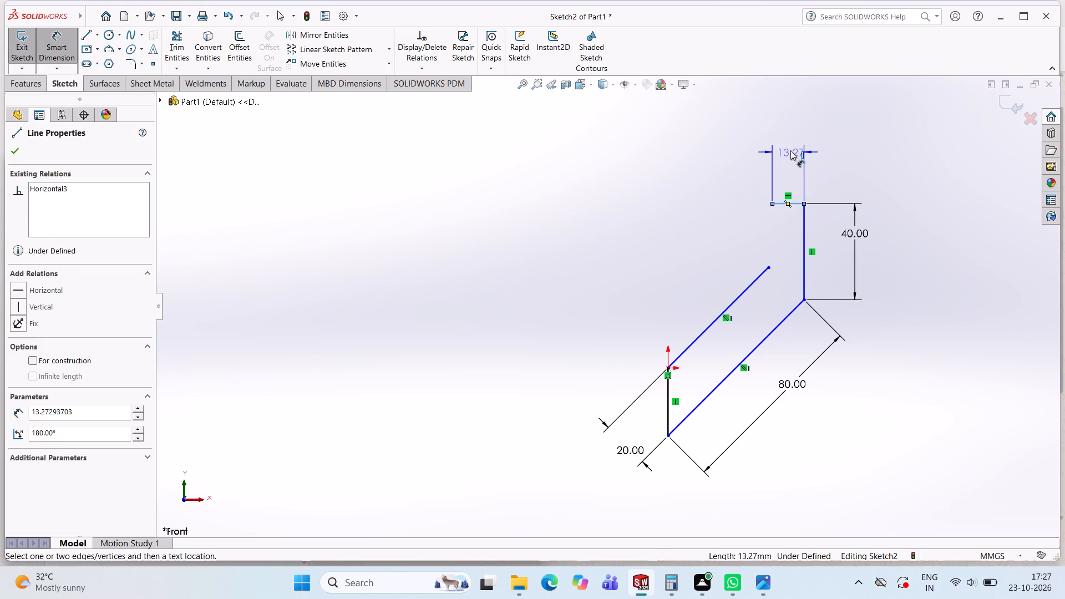
drag(790, 150, 790, 150)
double_click(790, 150)
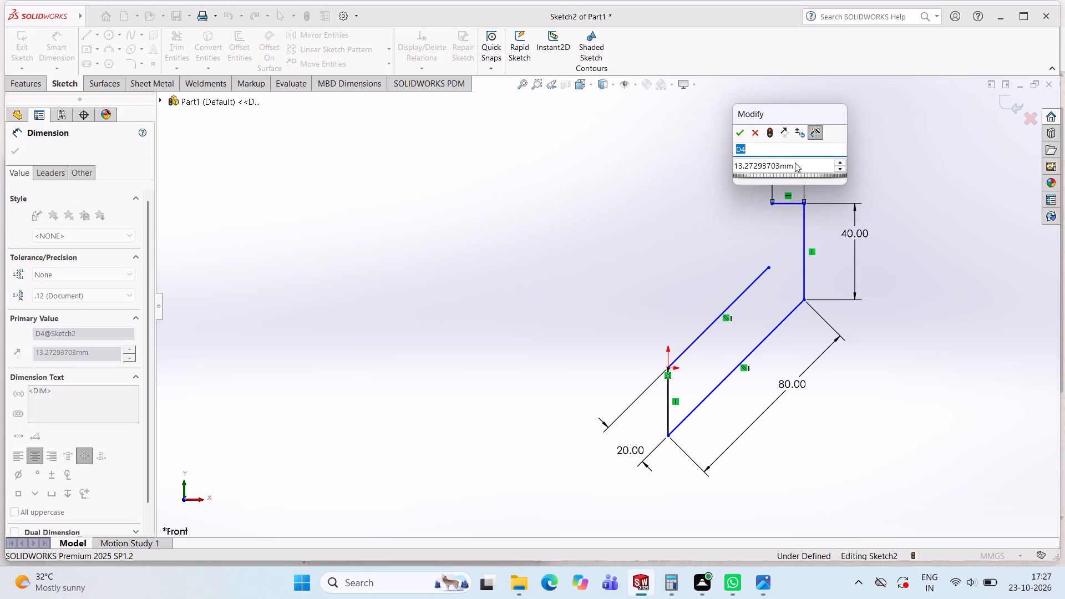
click(799, 166)
click(799, 166)
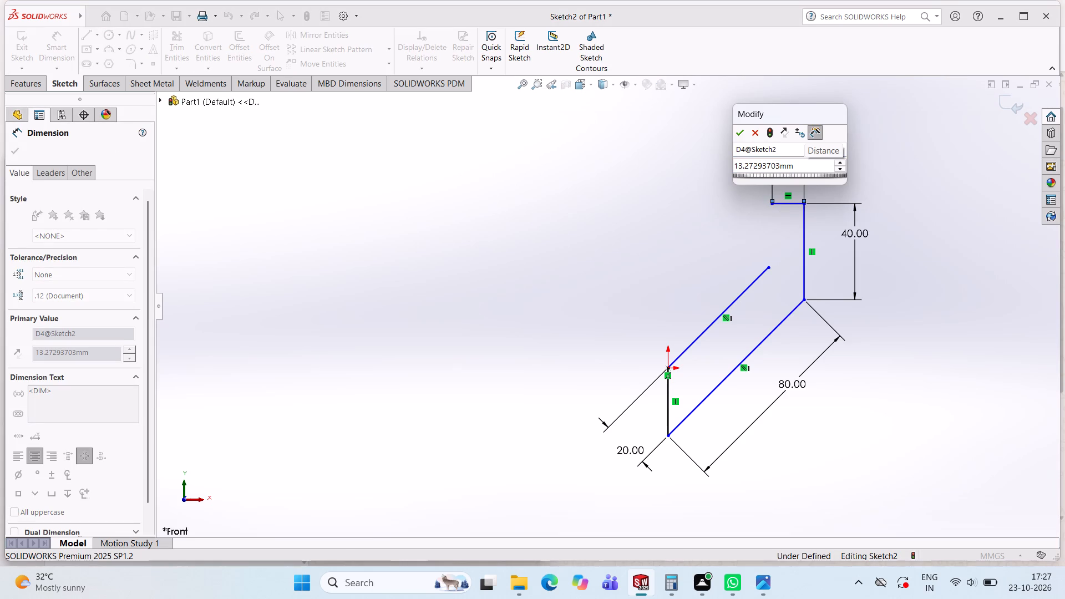
double_click(799, 166)
text(10)
key(Return)
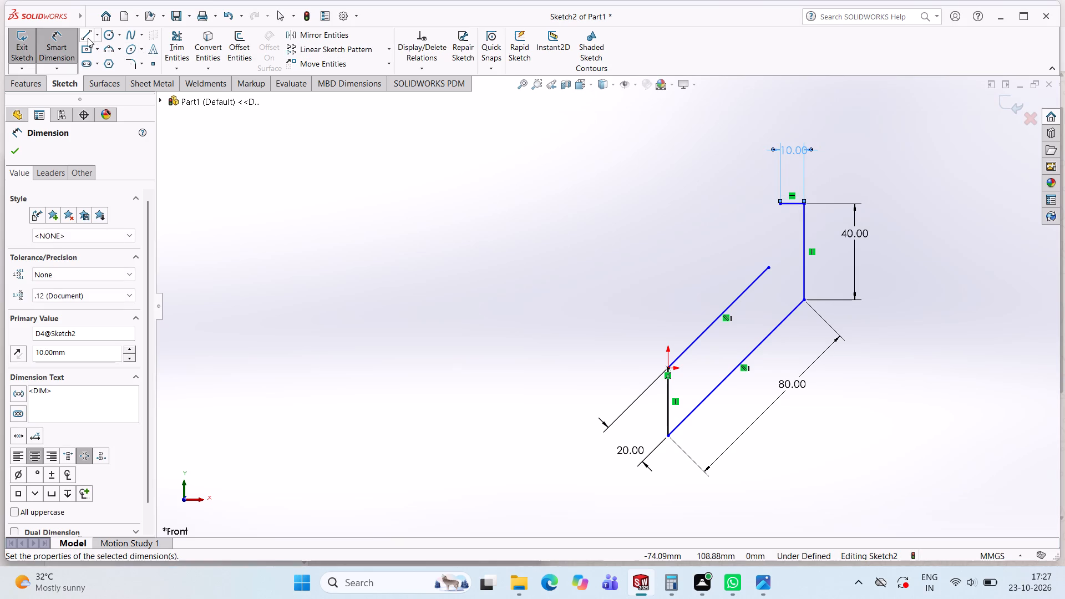
Sketch a vertical line about 31 mm long downward from the free end of the 10 mm horizontal line.
click(87, 37)
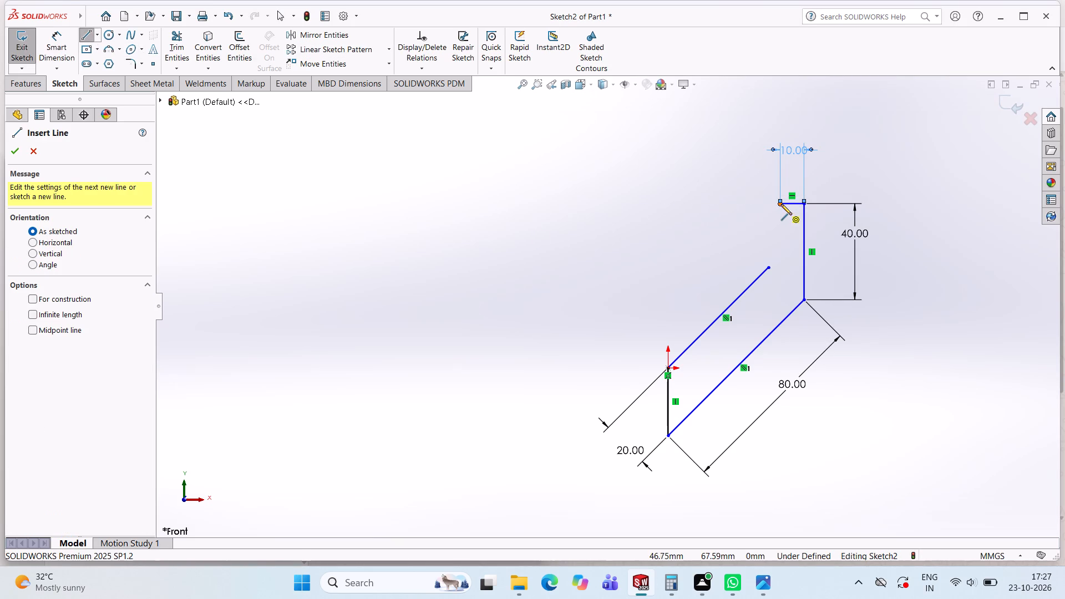
drag(782, 203, 787, 249)
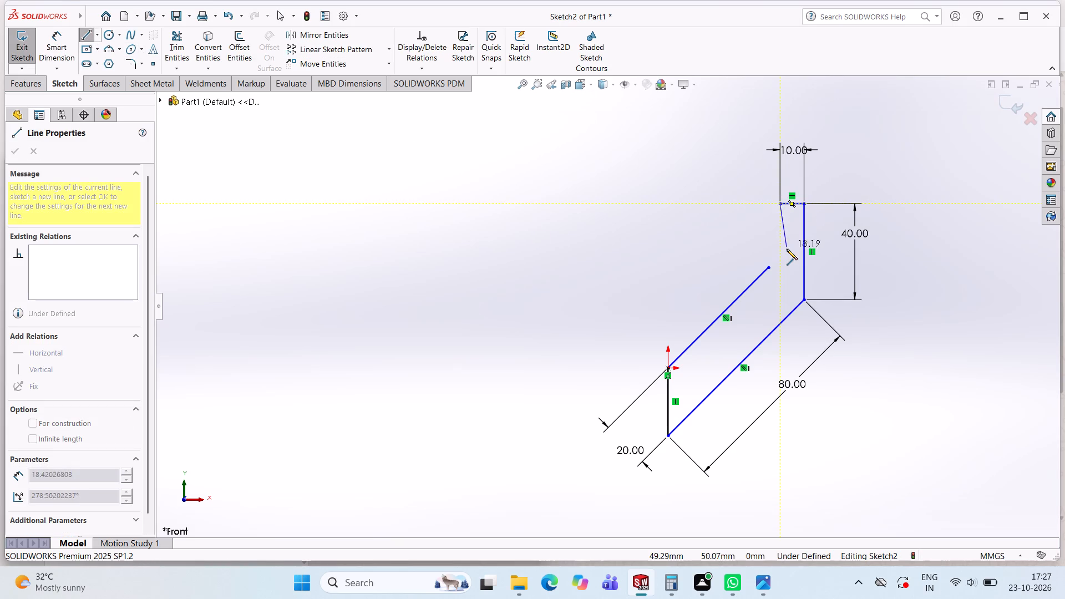
drag(787, 249, 782, 267)
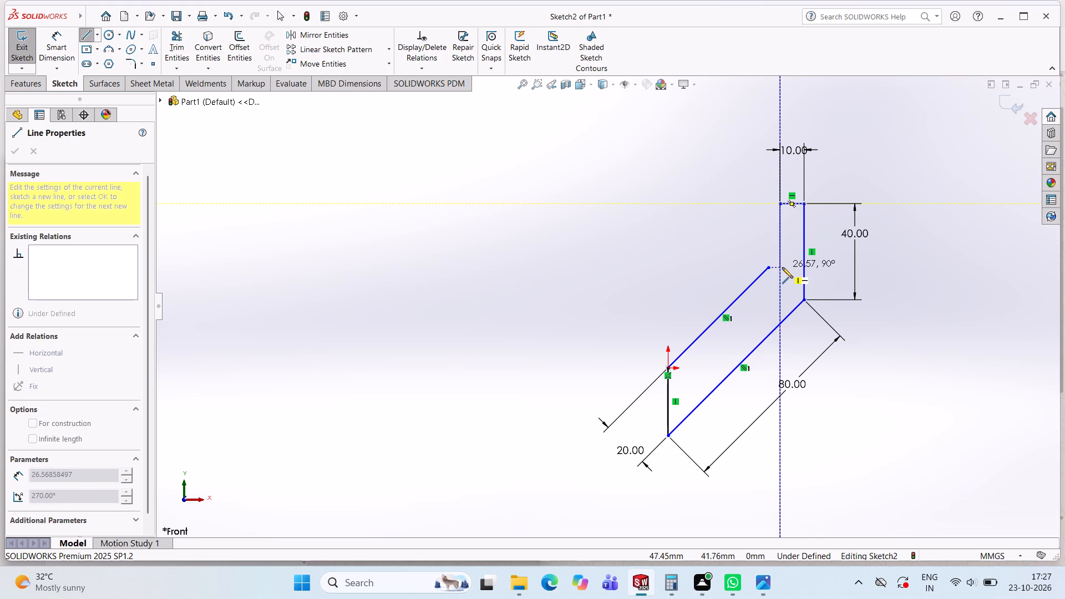
drag(782, 267, 783, 278)
key(Escape)
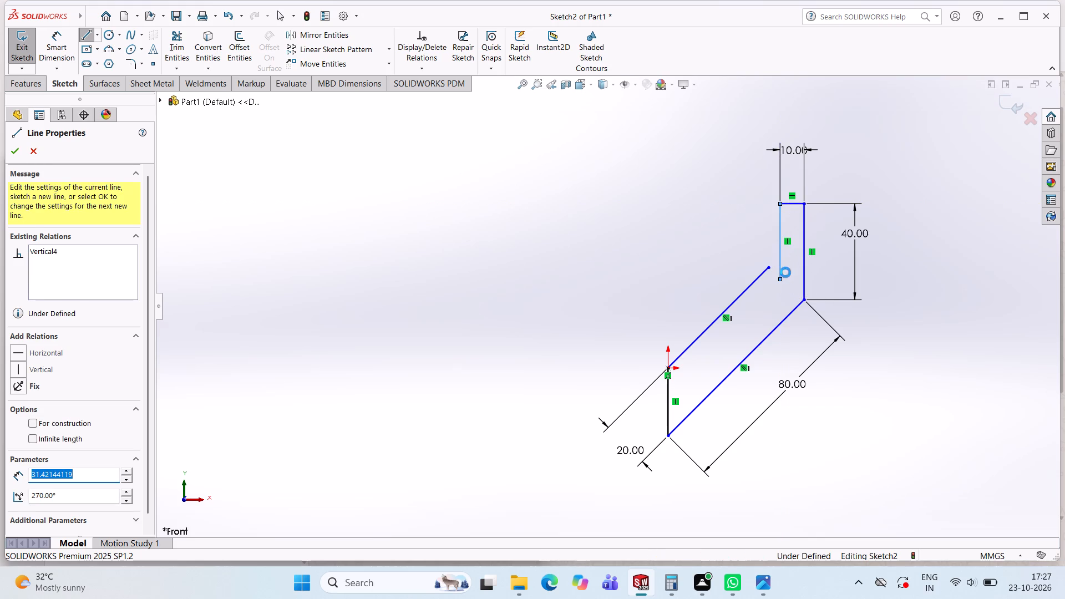
key(Escape)
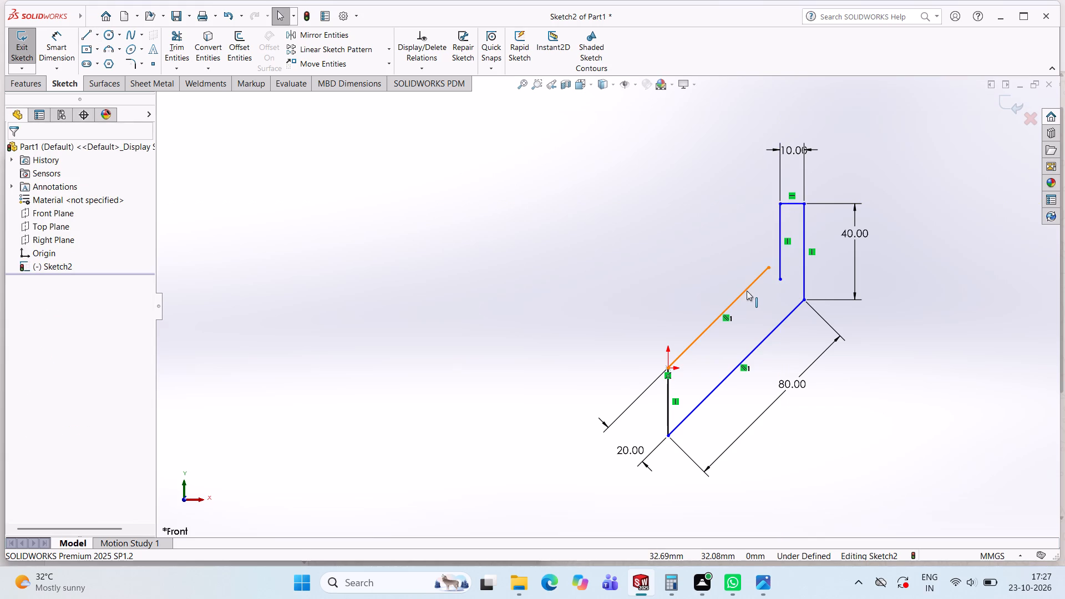
Delete the upper 45° line starting at the origin, together with its associated 20 mm dimension.
click(747, 291)
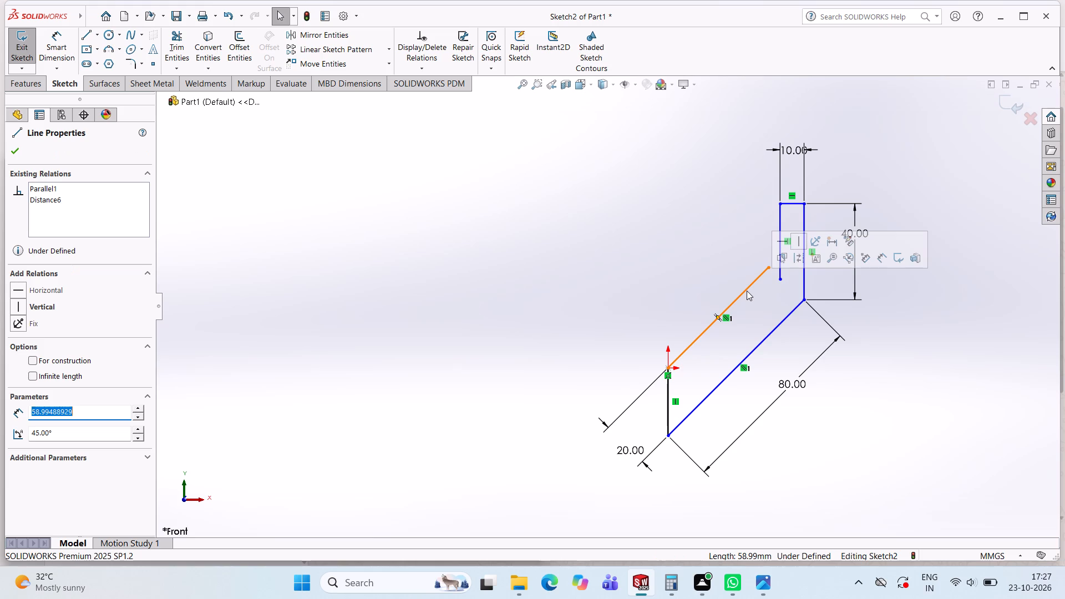
click(747, 291)
key(Delete)
key(Delete)
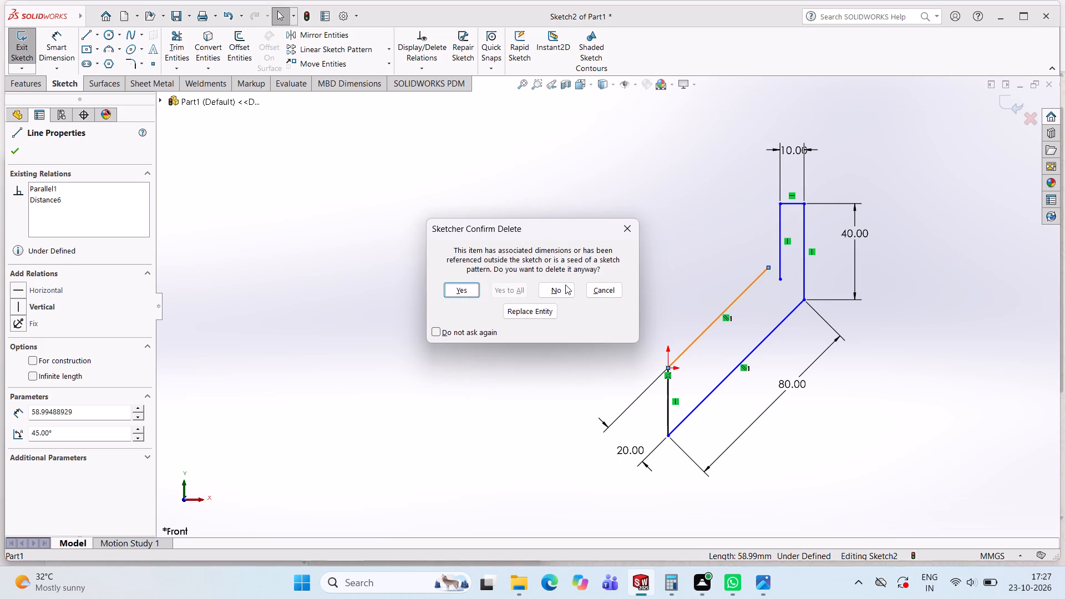
click(471, 289)
key(Delete)
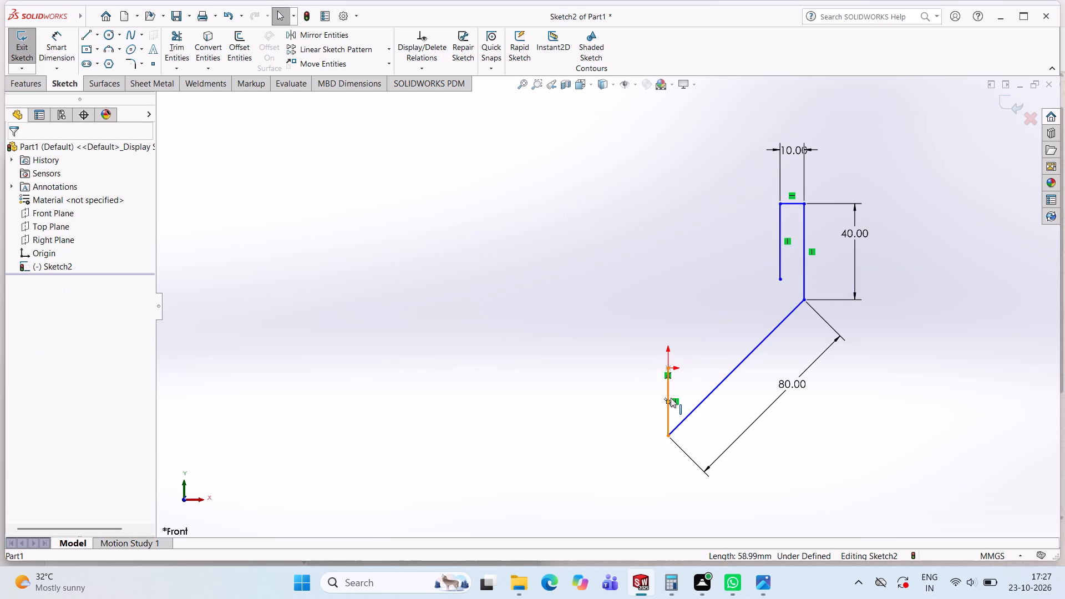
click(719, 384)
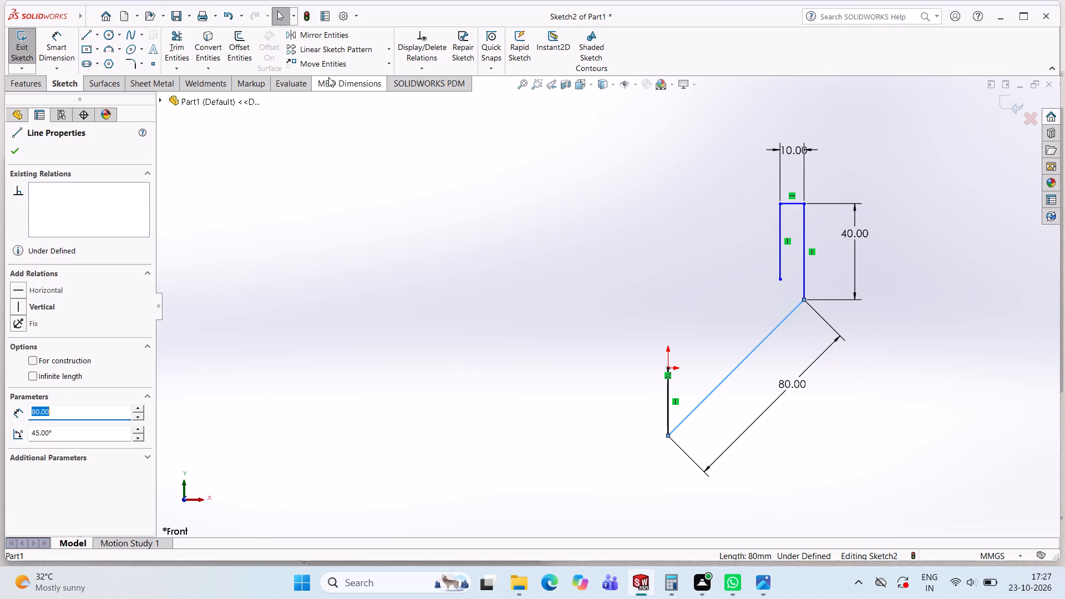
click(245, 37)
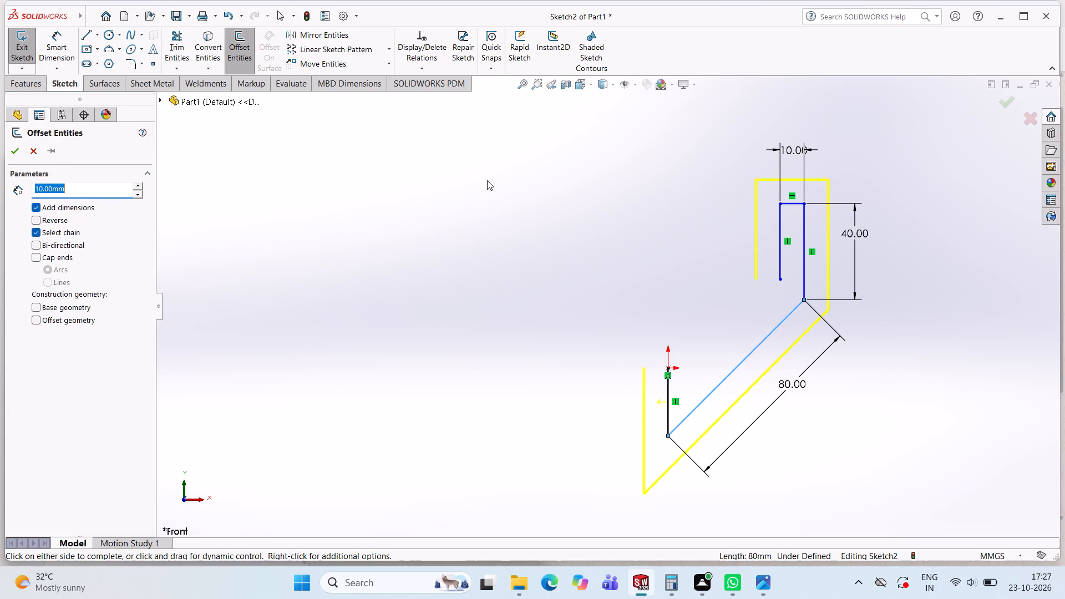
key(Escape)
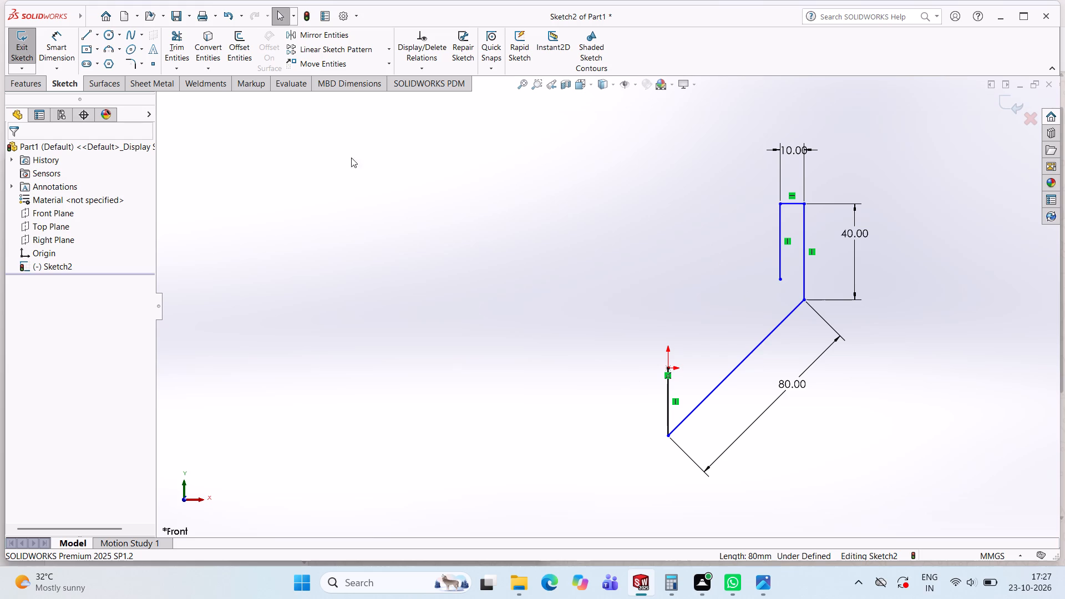
Dimension the short vertical line below the origin to 20 mm.
click(58, 42)
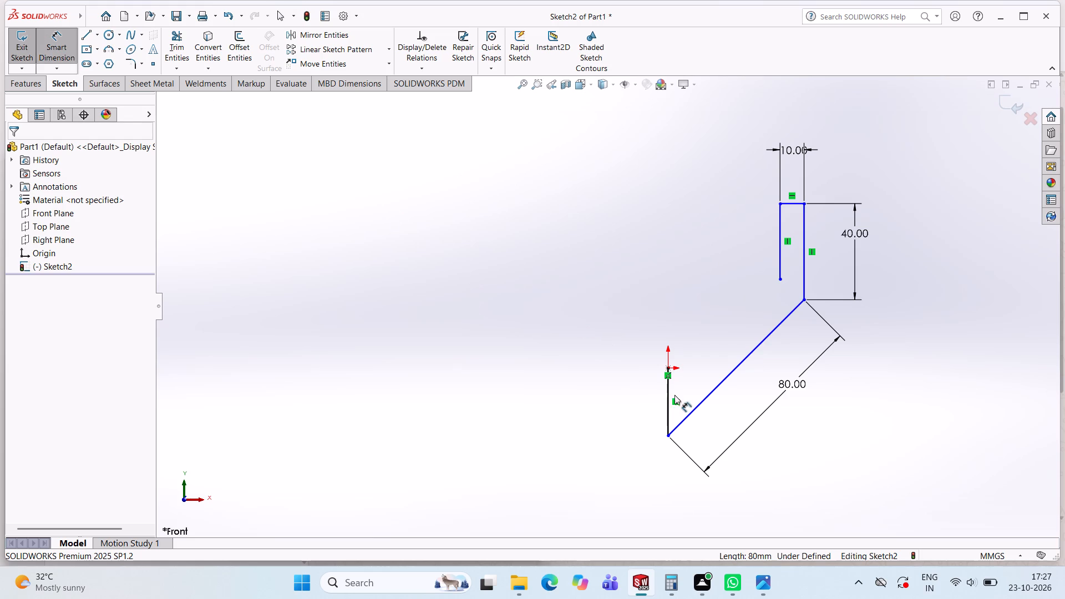
drag(670, 393, 635, 398)
double_click(635, 398)
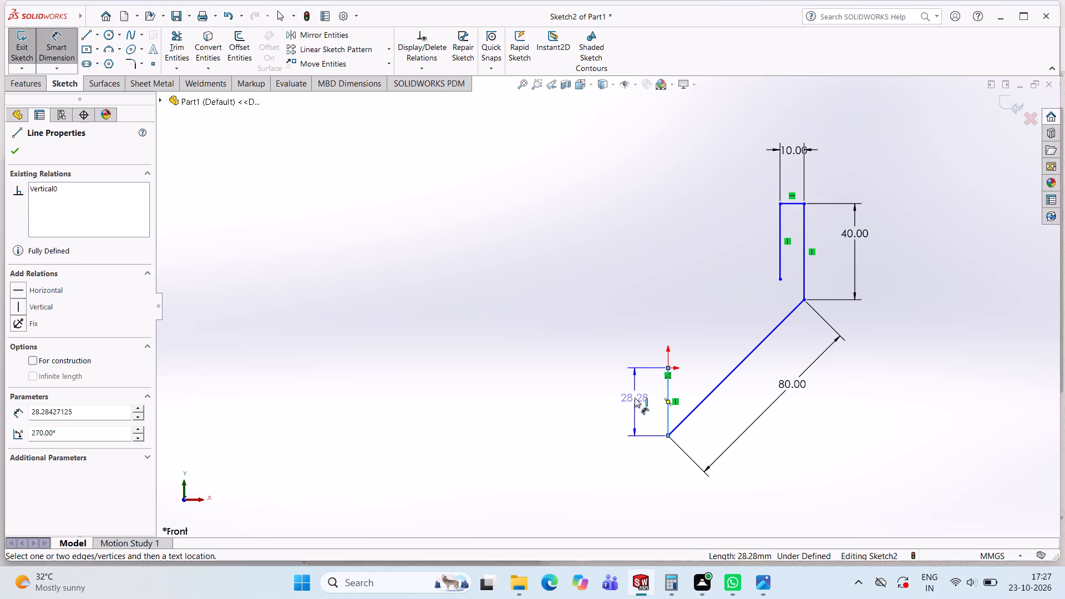
click(643, 417)
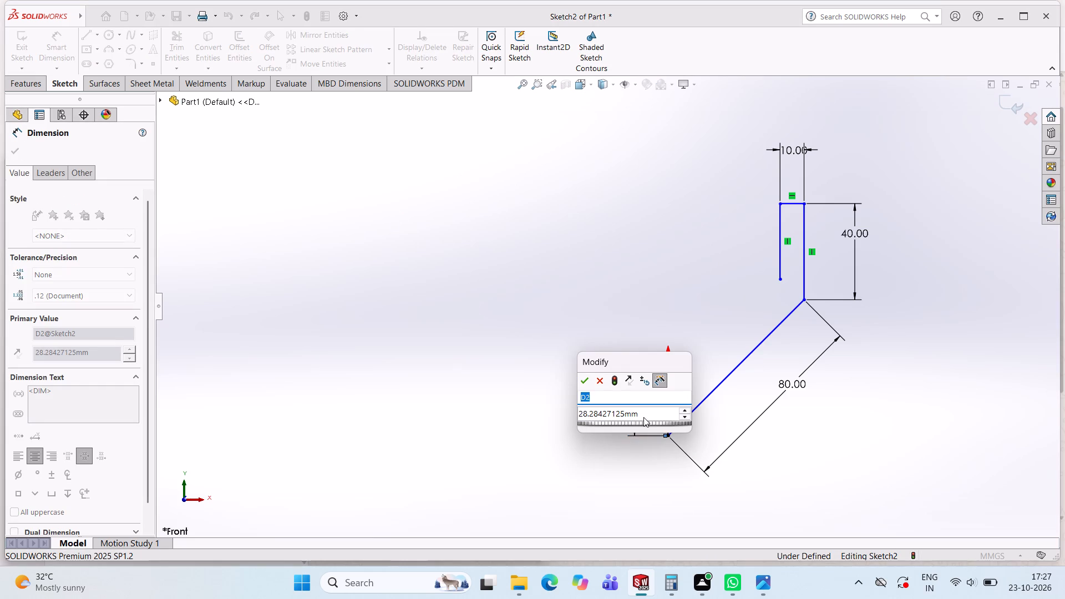
click(643, 417)
double_click(643, 417)
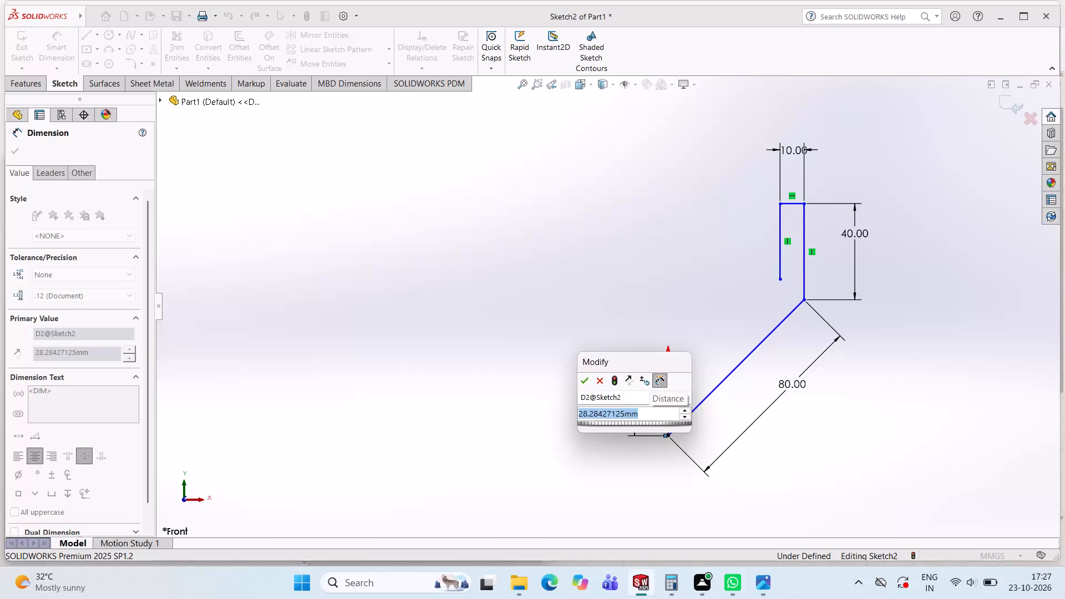
text(20)
key(Return)
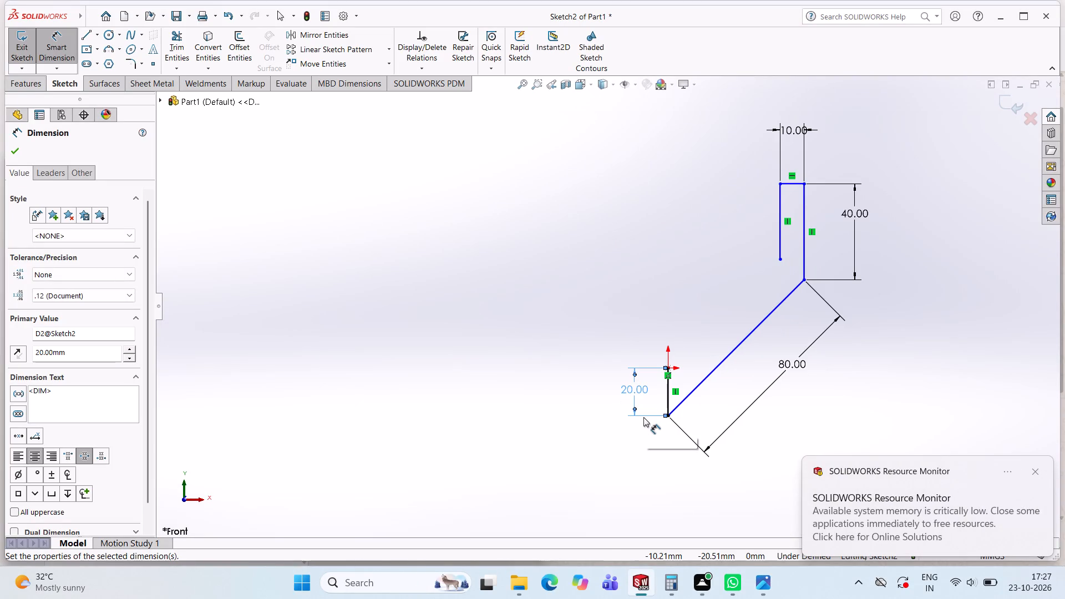
Sketch a line about 73 mm long from the origin, parallel to the 80 mm 45° line, crossing the inner vertical line.
click(84, 34)
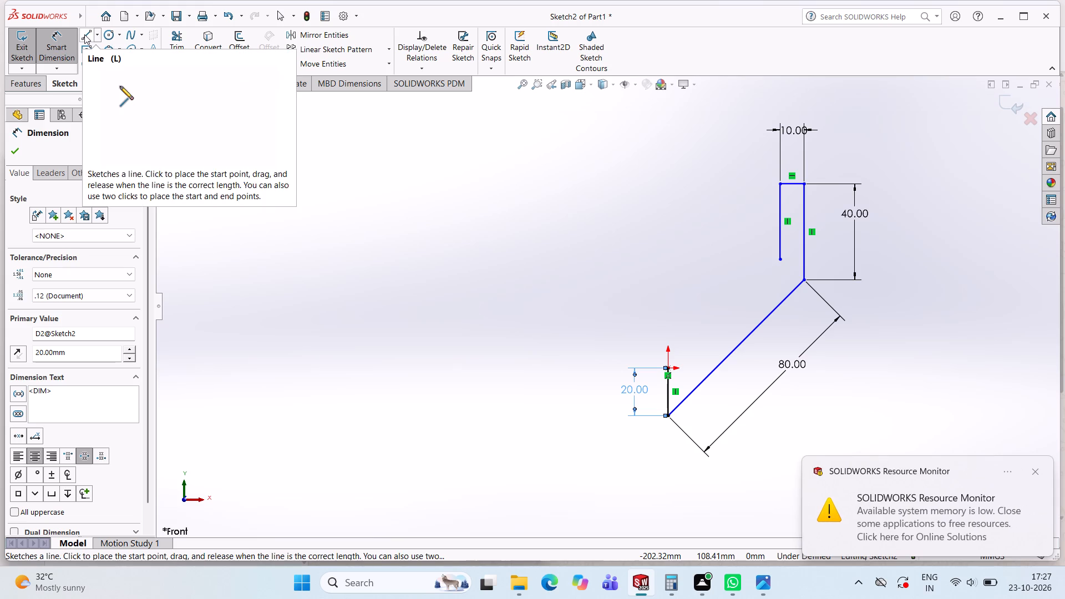
click(669, 369)
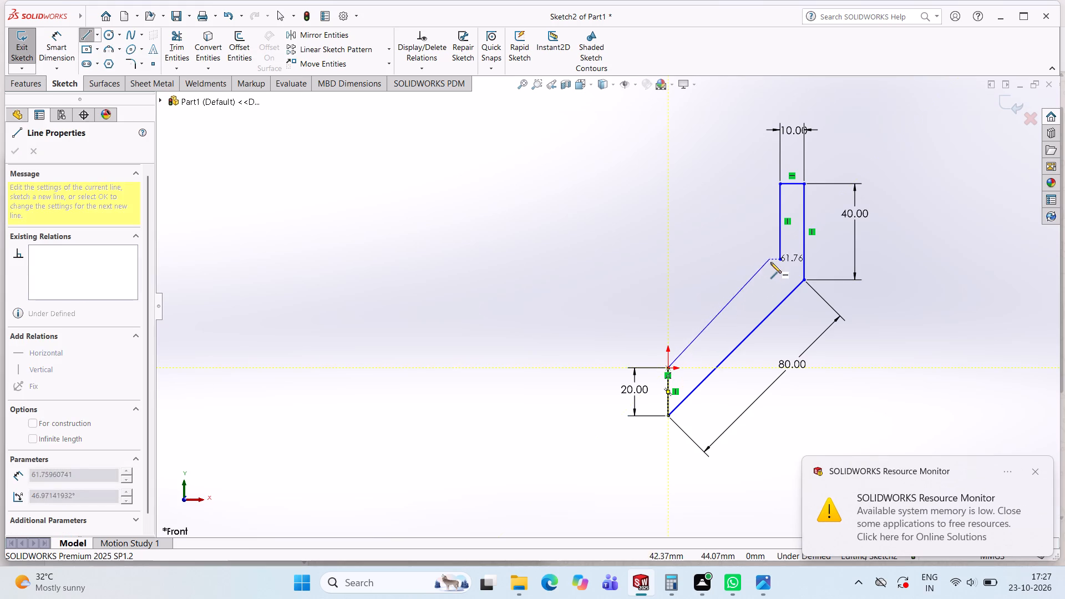
click(794, 243)
key(Escape)
key(Escape)
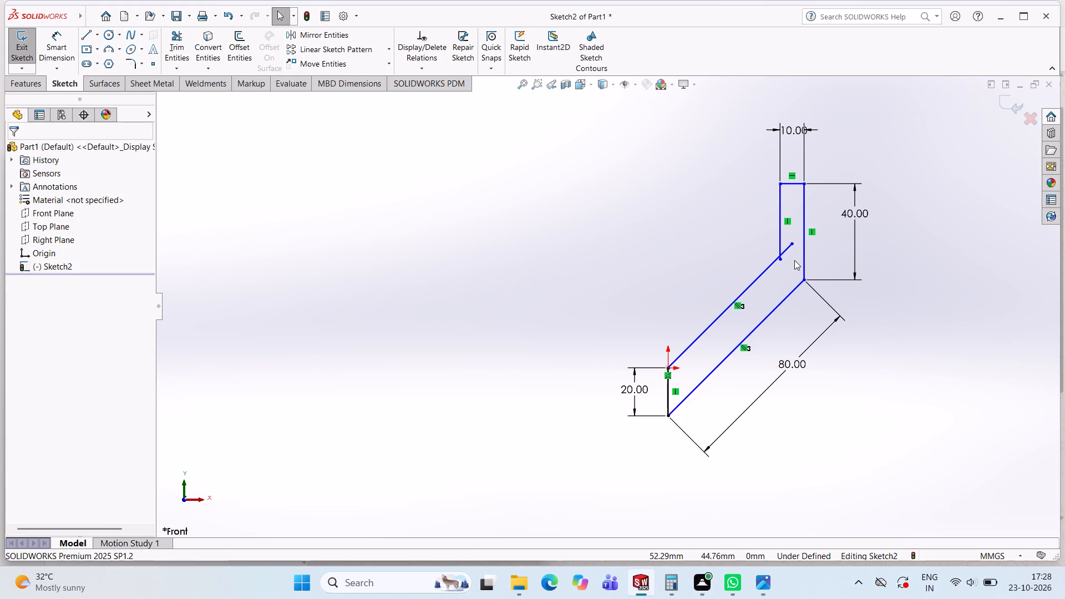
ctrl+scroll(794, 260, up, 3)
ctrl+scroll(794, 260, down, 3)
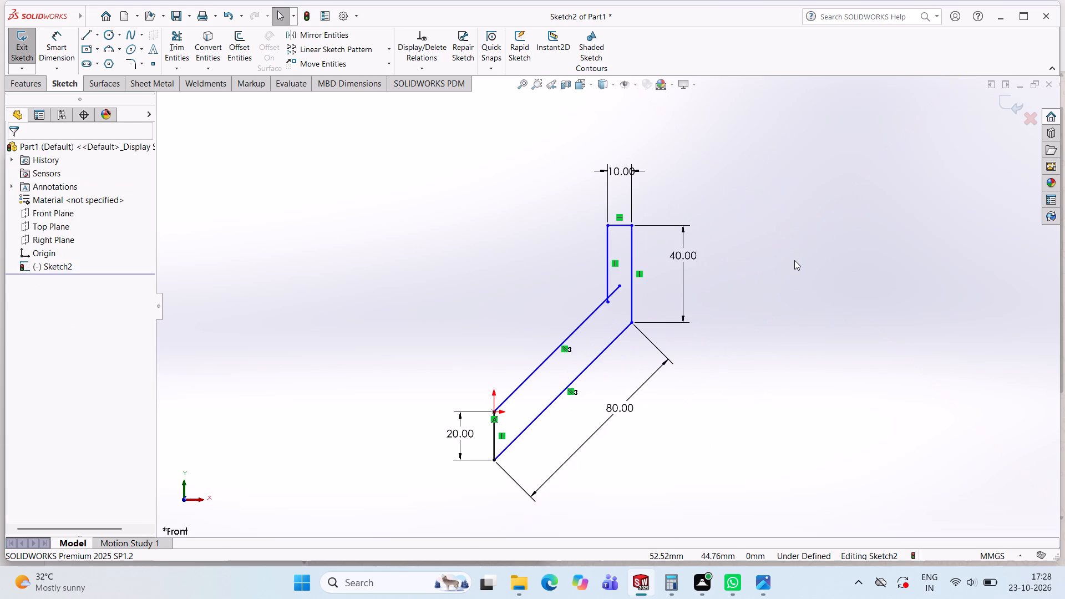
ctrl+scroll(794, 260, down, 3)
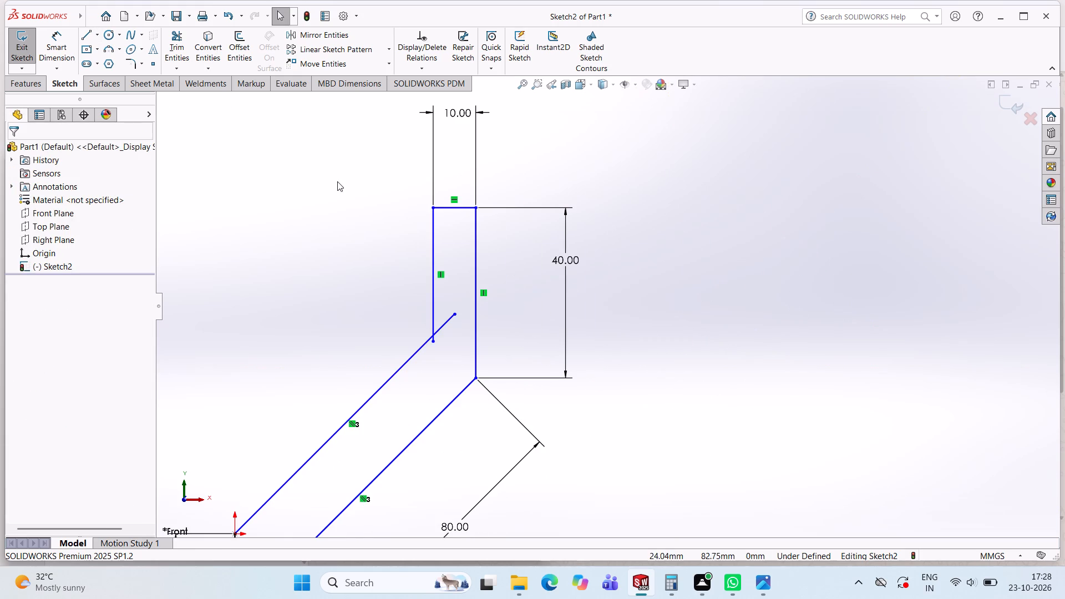
Trim the overshooting ends of the upper 45° line and the inner vertical line back to their intersection.
click(184, 42)
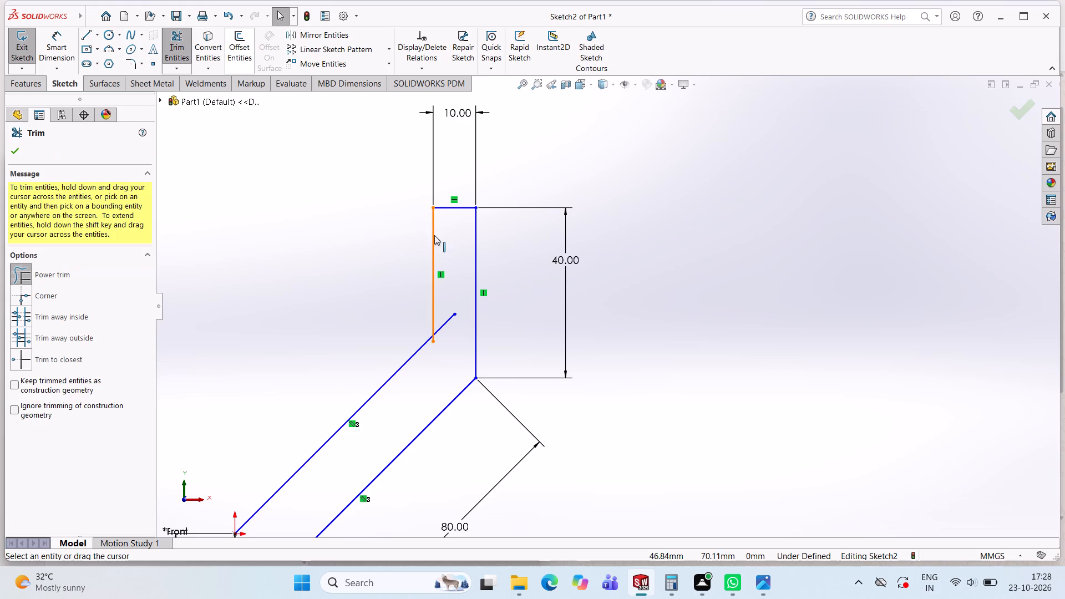
drag(449, 334, 453, 296)
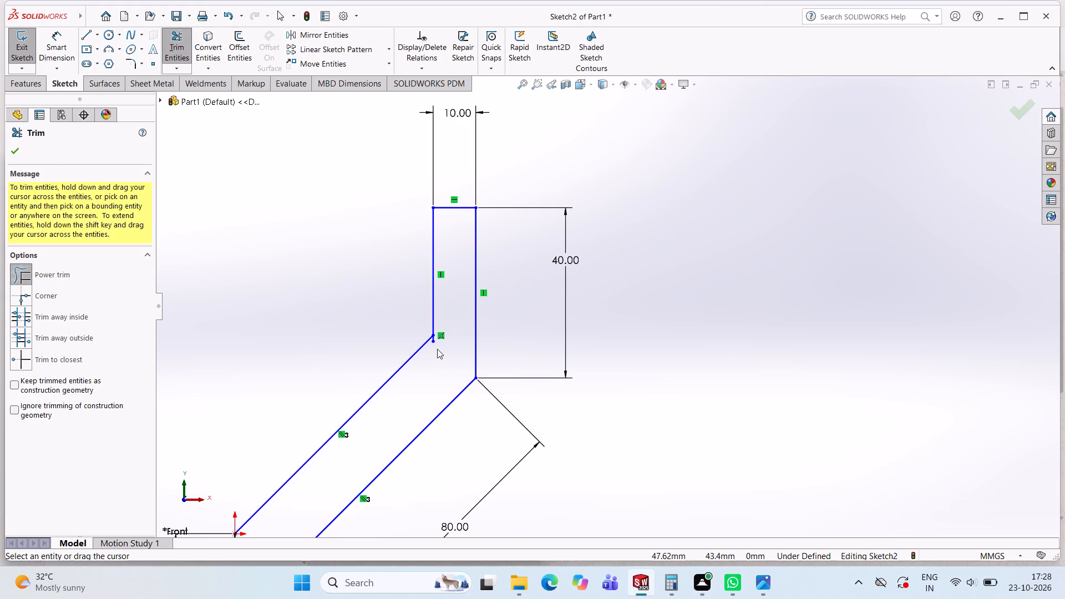
ctrl+scroll(435, 348, up, 3)
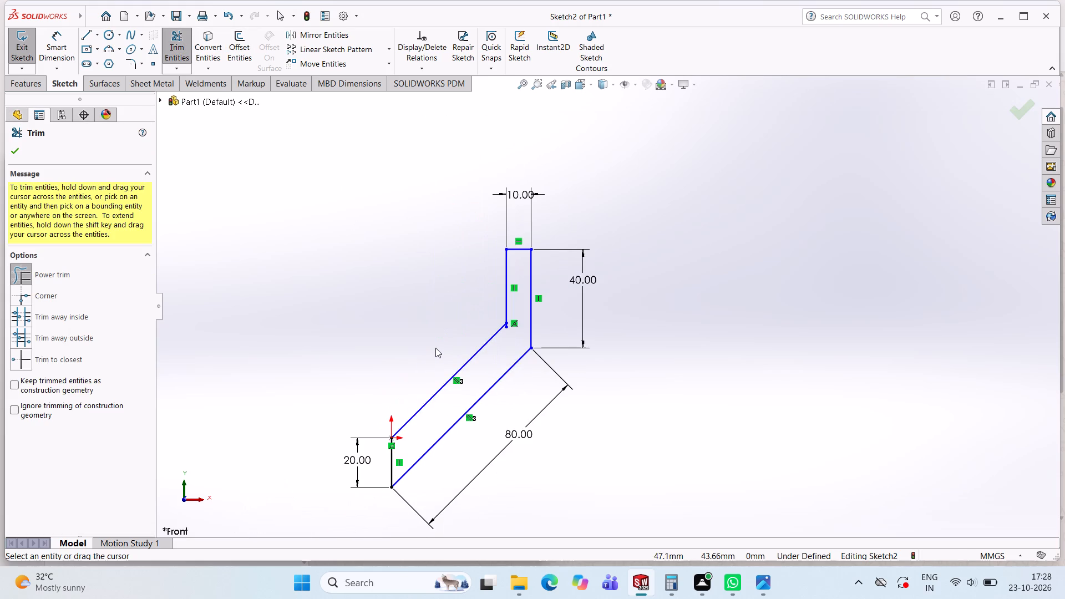
ctrl+scroll(435, 348, down, 6)
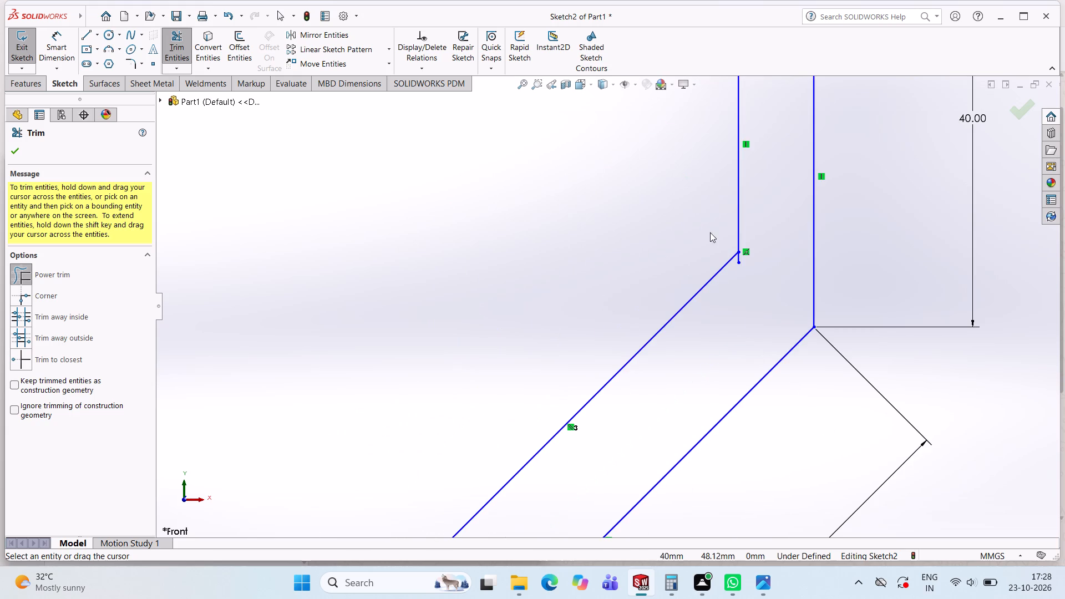
drag(742, 257, 734, 267)
ctrl+scroll(734, 267, down, 5)
ctrl+scroll(734, 267, up, 8)
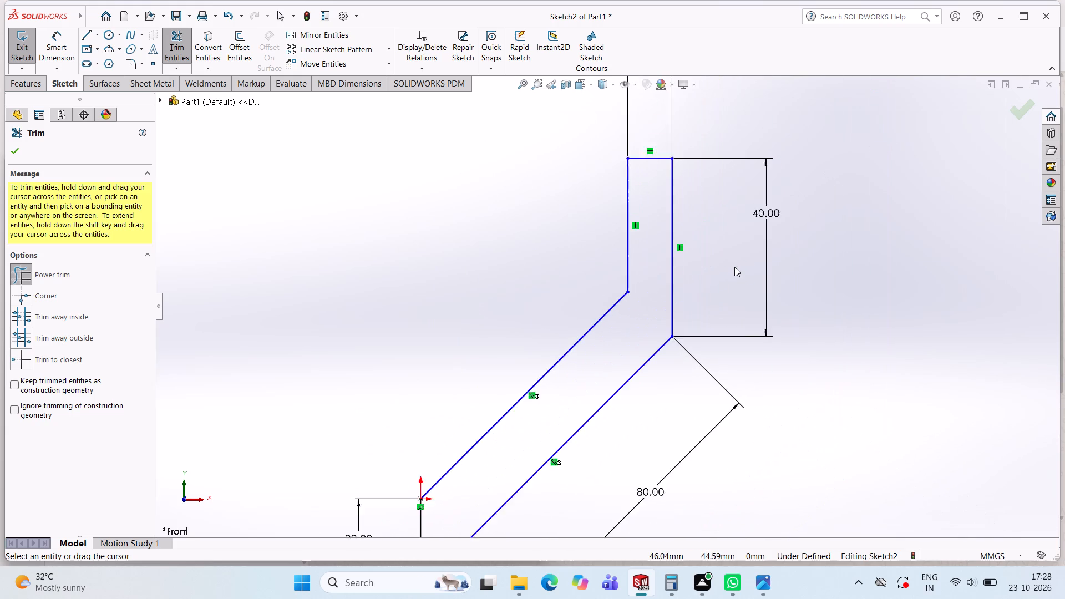
ctrl+scroll(734, 267, up, 1)
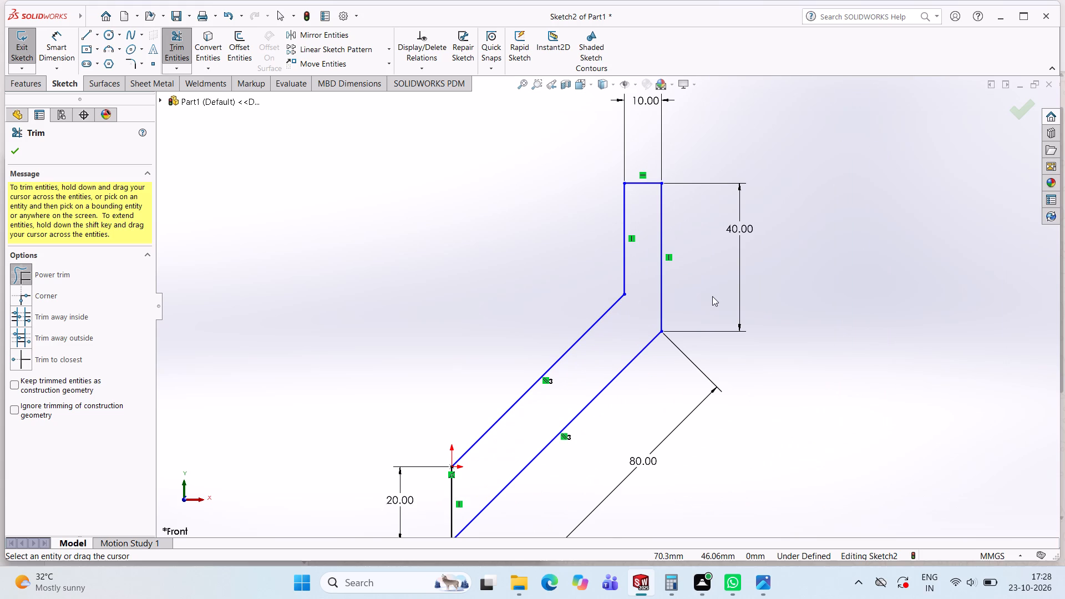
scroll(712, 296, right, 1)
ctrl+scroll(712, 296, up, 4)
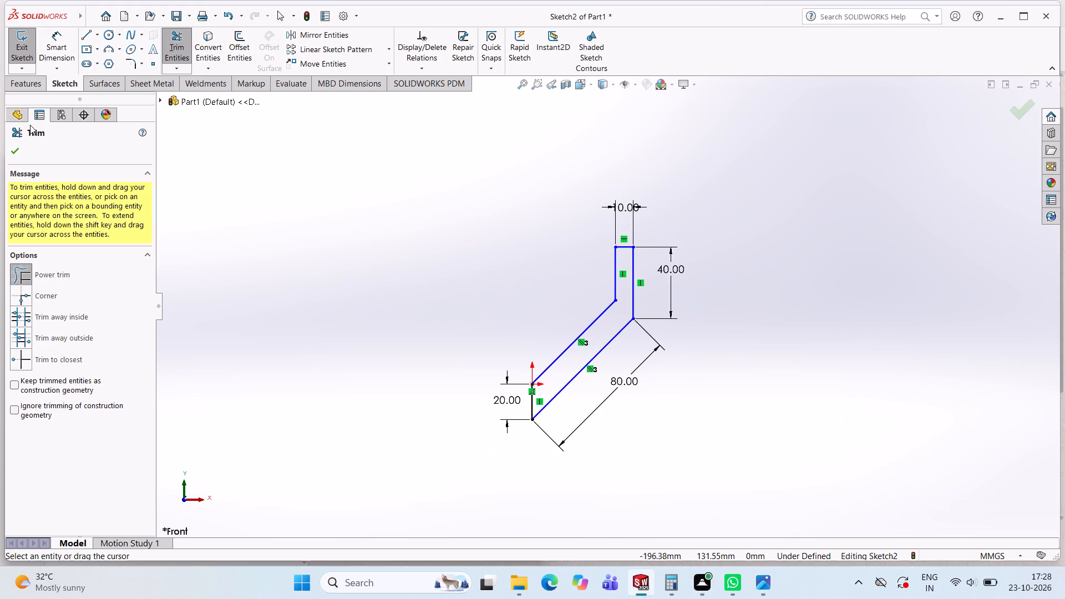
click(14, 162)
click(20, 154)
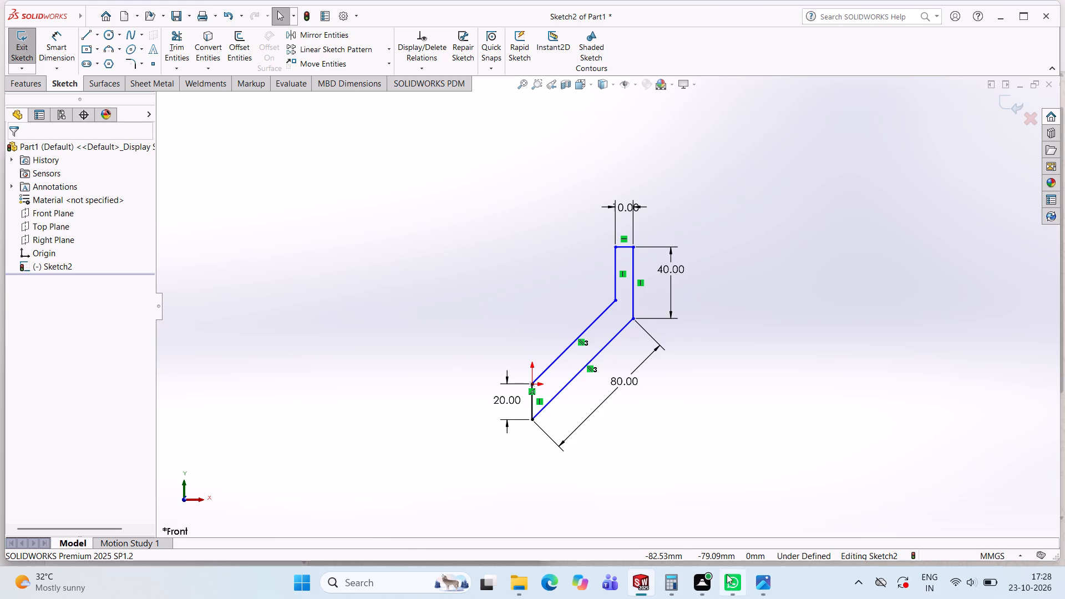
Check the reference drawing and set the short vertical line's dimension below the origin to 15 mm.
click(759, 577)
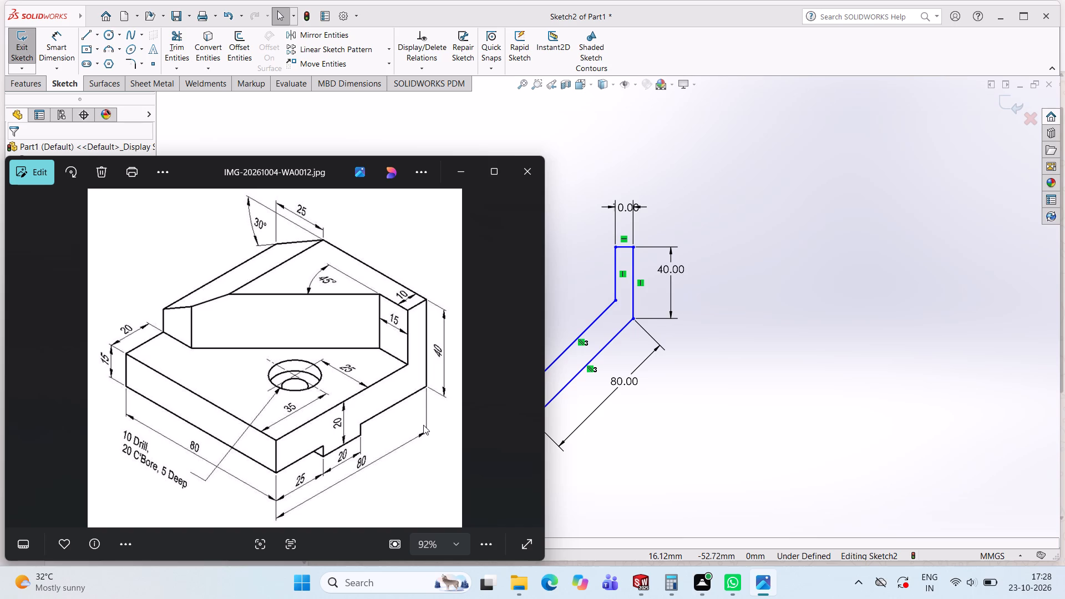
click(457, 175)
double_click(500, 399)
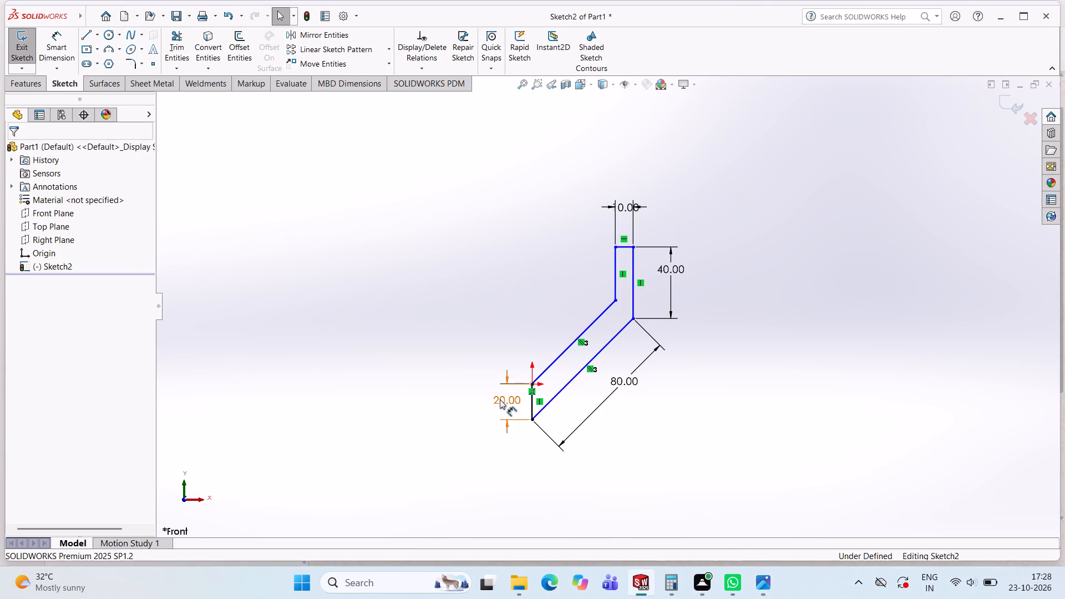
text(15)
key(Return)
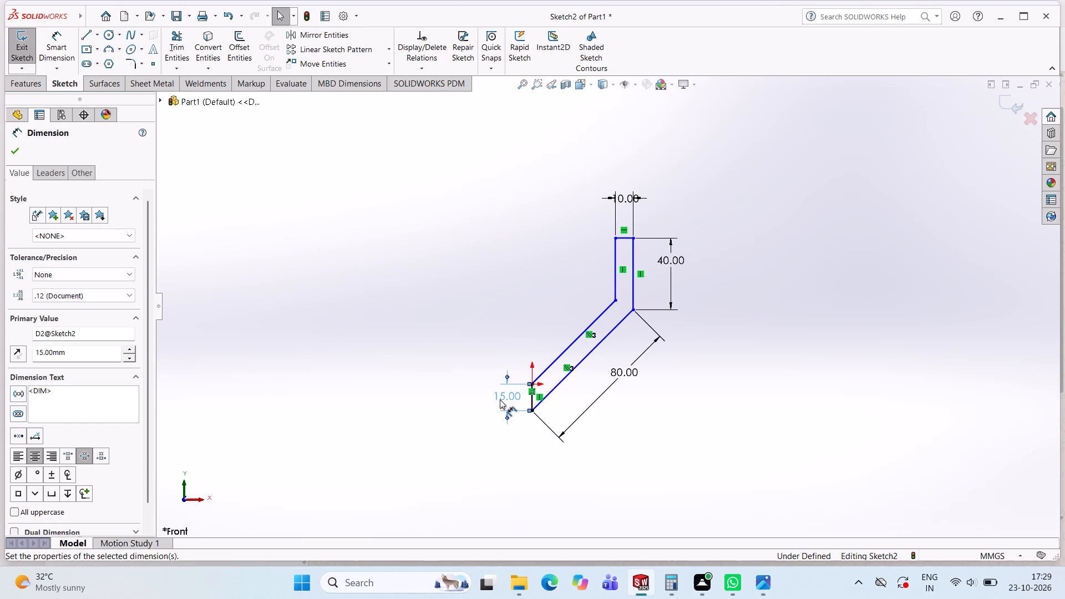
Delete the lower 45° line joining the short vertical line to the 40 mm vertical line.
click(577, 367)
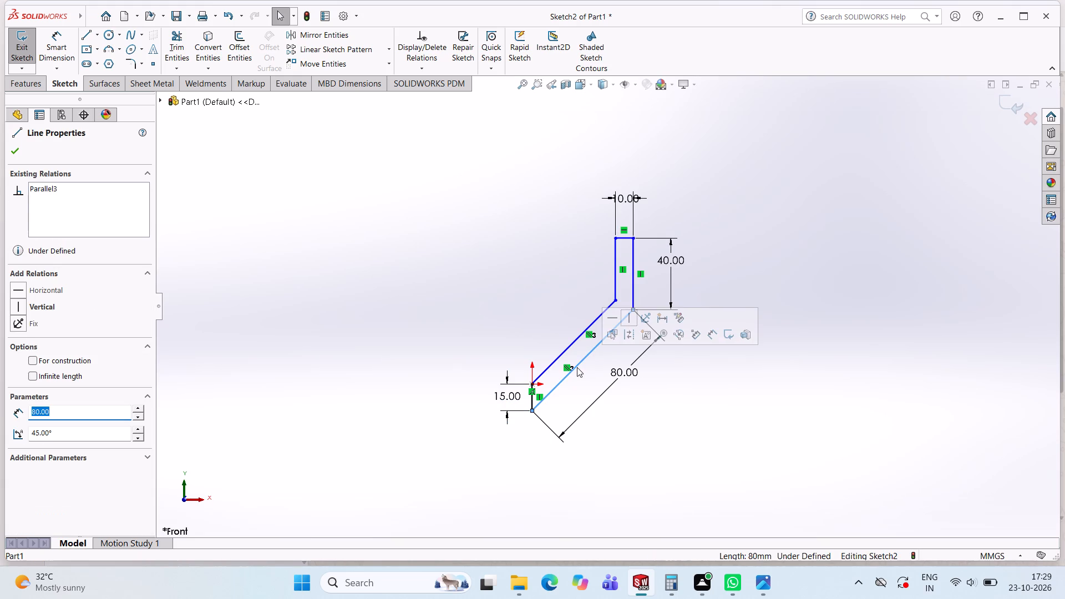
key(Delete)
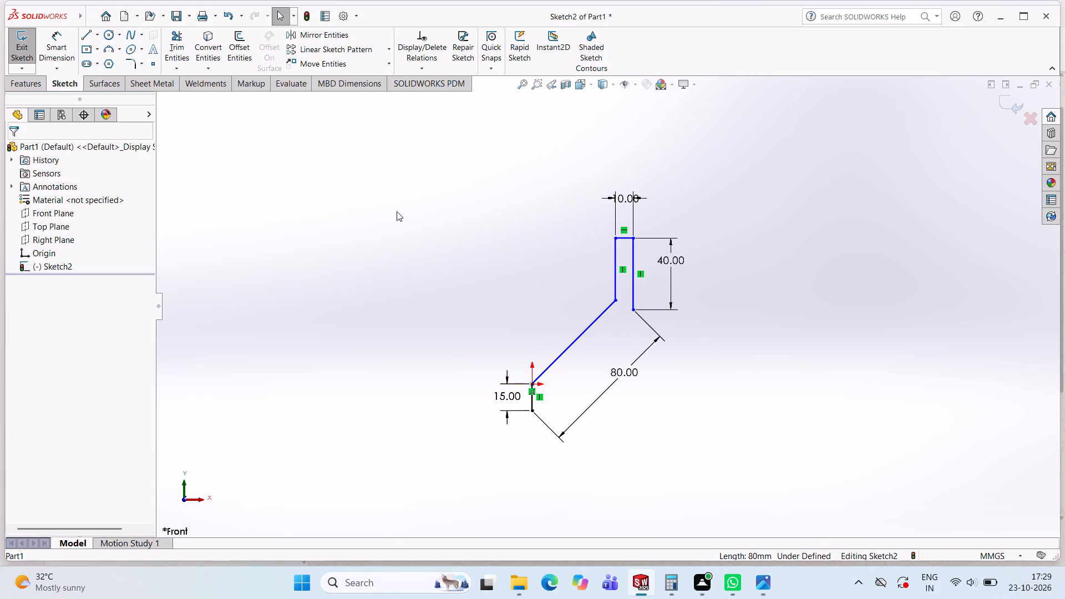
drag(88, 35, 413, 214)
key(Escape)
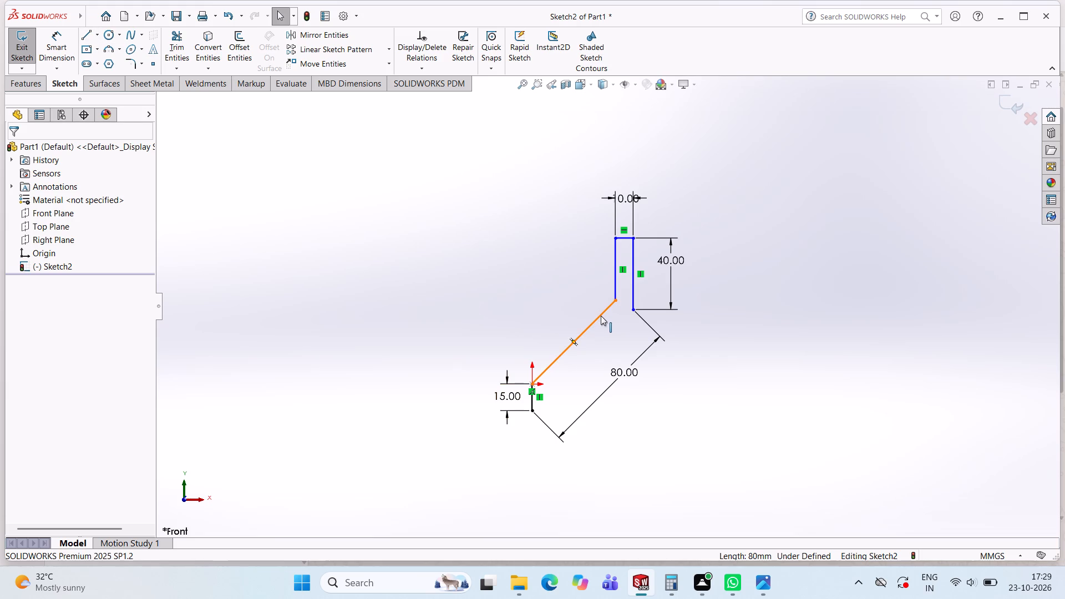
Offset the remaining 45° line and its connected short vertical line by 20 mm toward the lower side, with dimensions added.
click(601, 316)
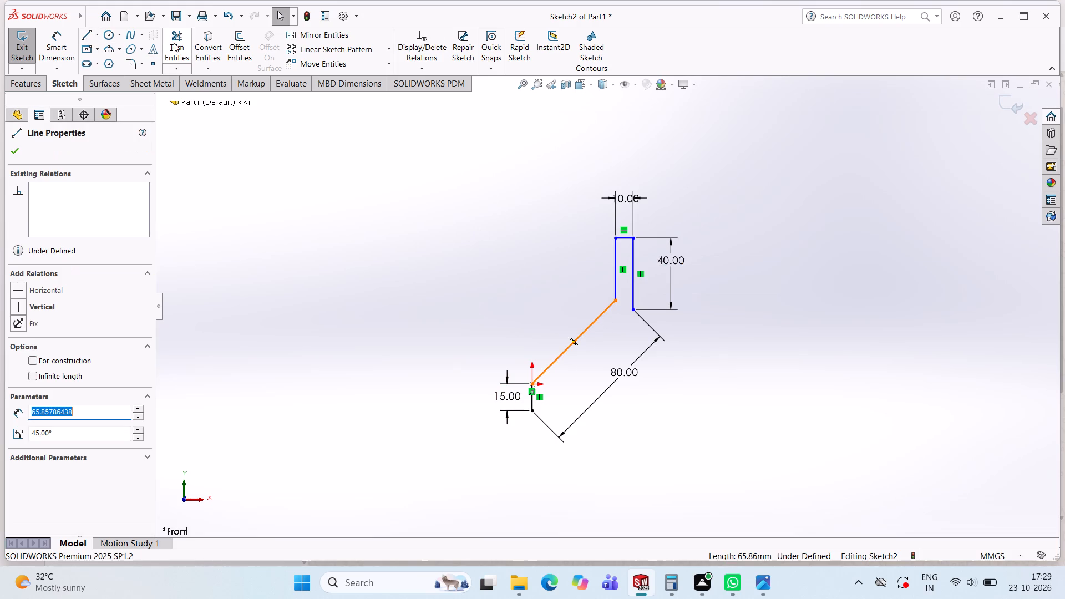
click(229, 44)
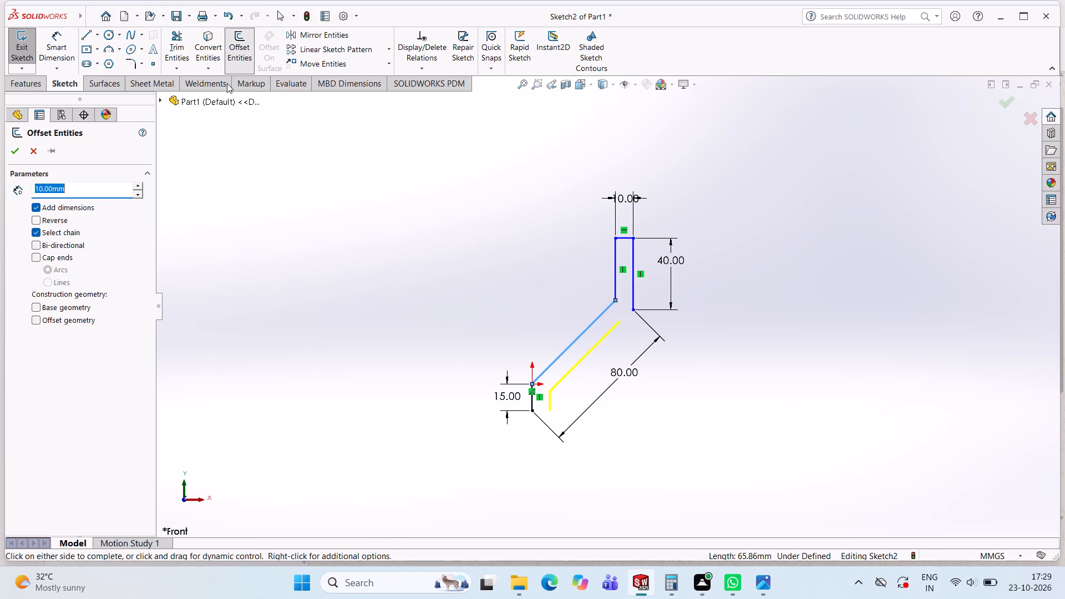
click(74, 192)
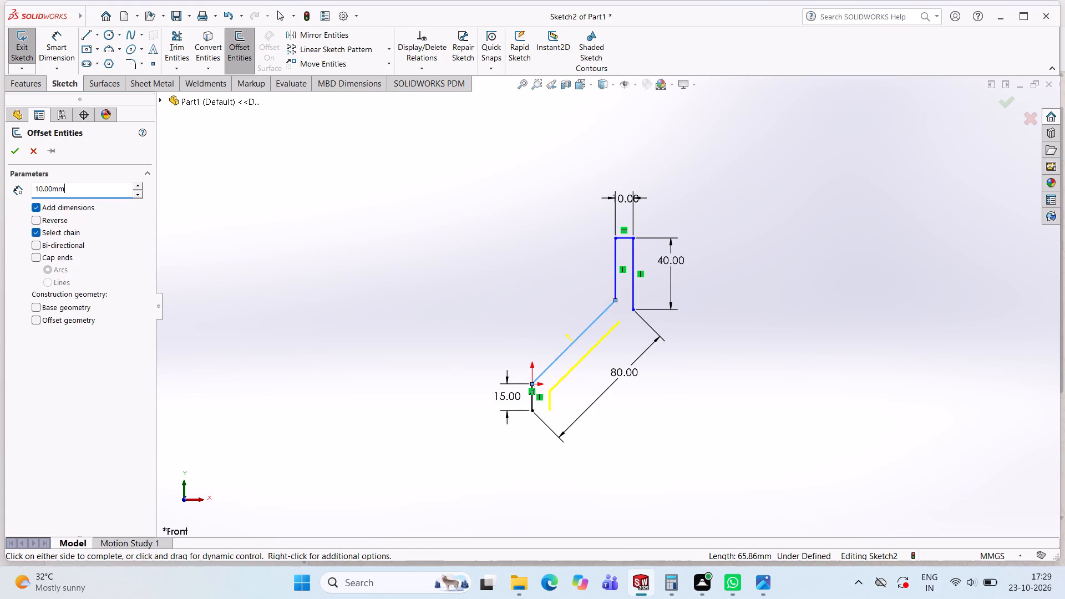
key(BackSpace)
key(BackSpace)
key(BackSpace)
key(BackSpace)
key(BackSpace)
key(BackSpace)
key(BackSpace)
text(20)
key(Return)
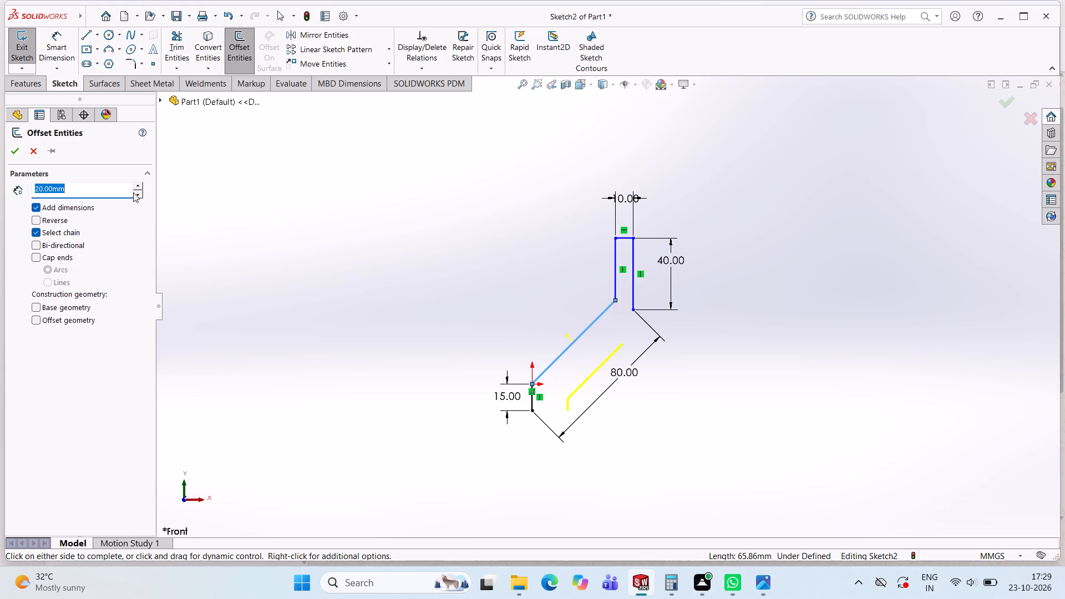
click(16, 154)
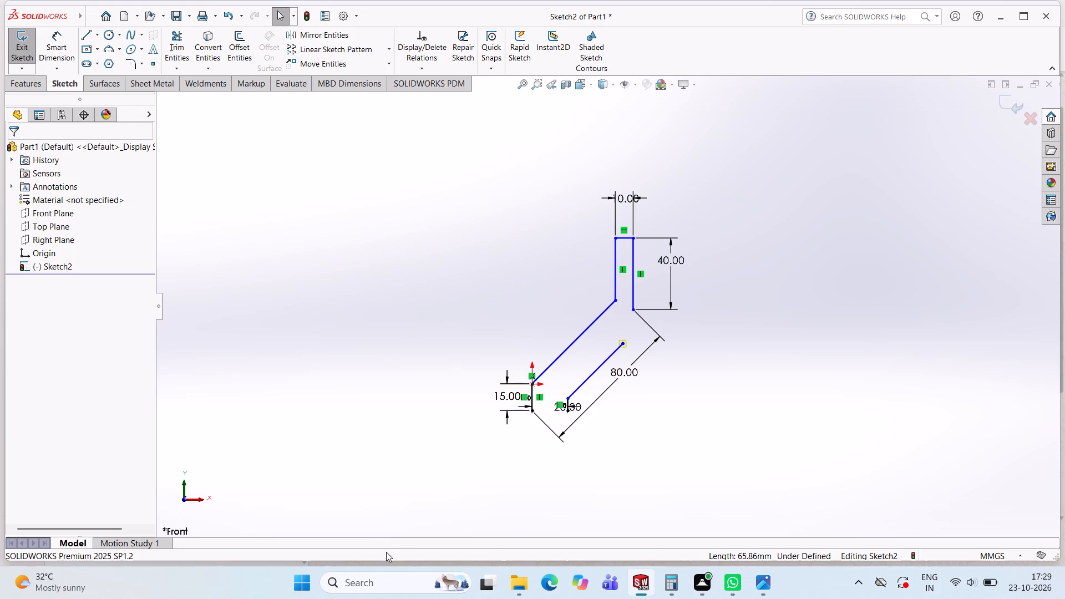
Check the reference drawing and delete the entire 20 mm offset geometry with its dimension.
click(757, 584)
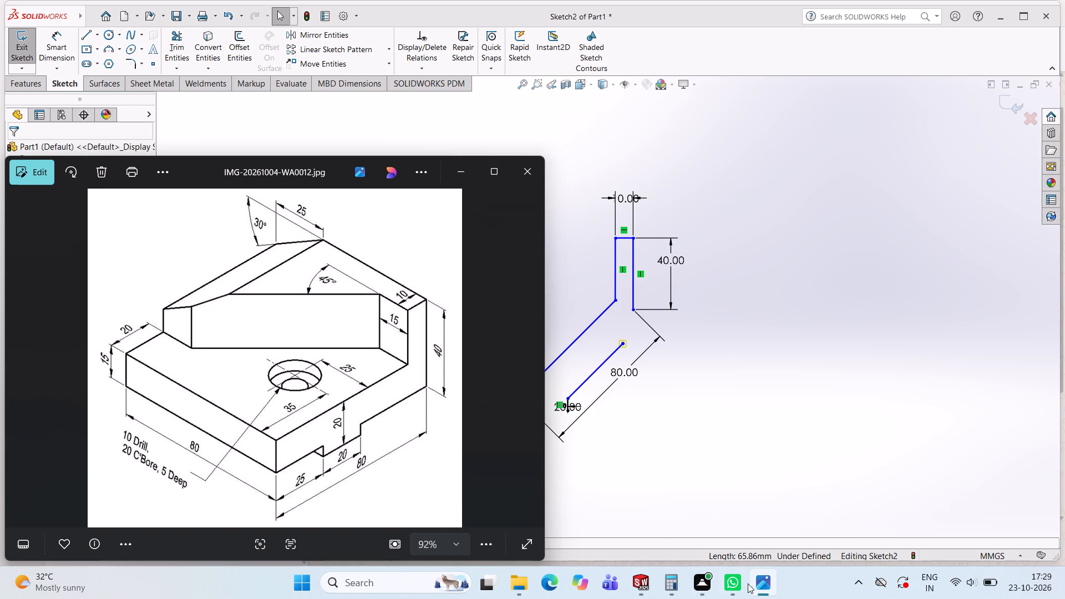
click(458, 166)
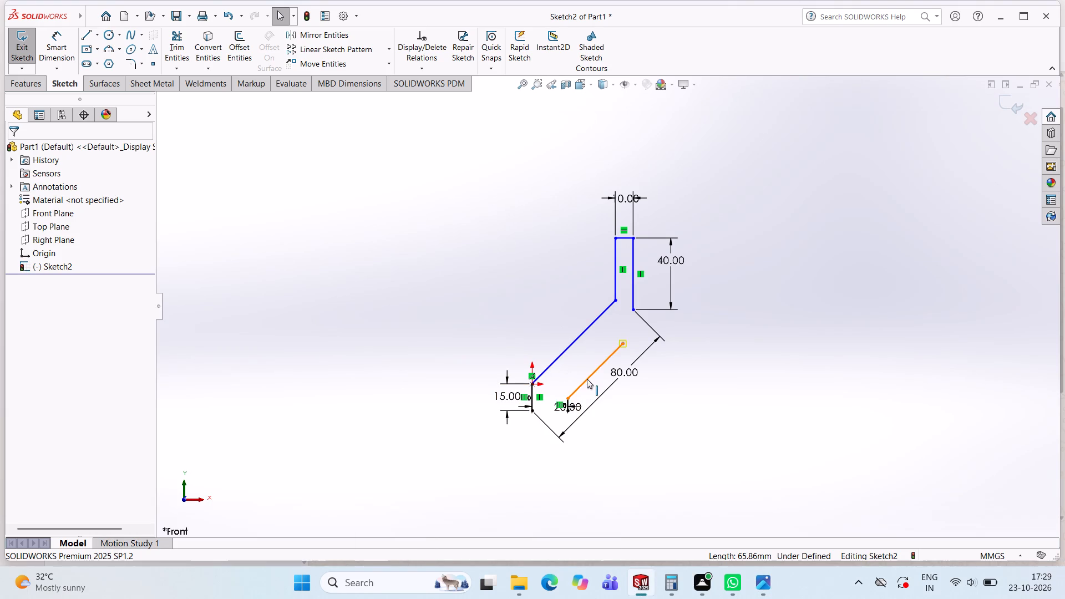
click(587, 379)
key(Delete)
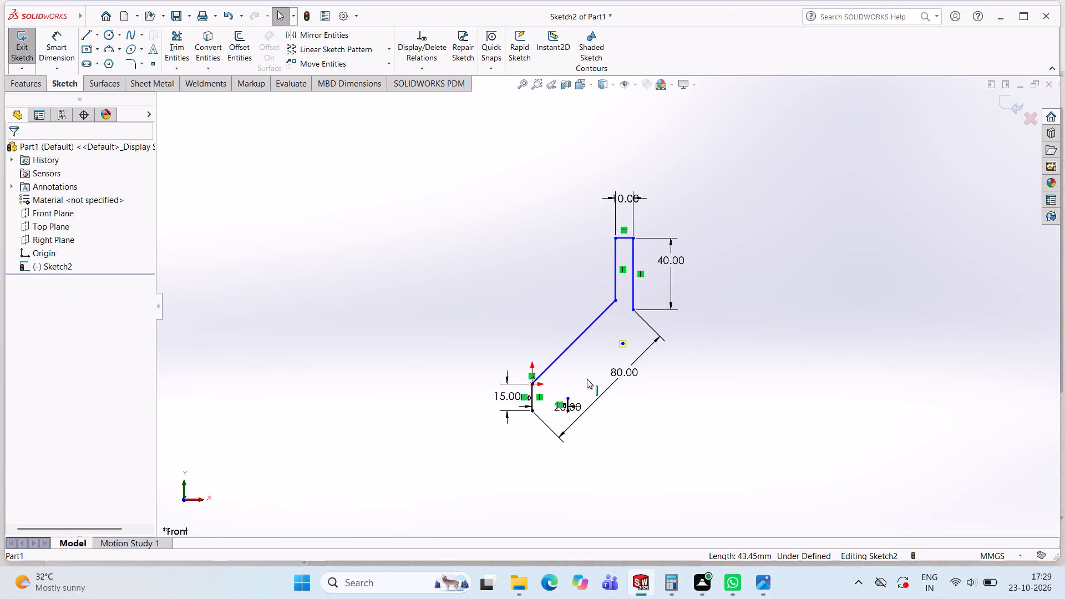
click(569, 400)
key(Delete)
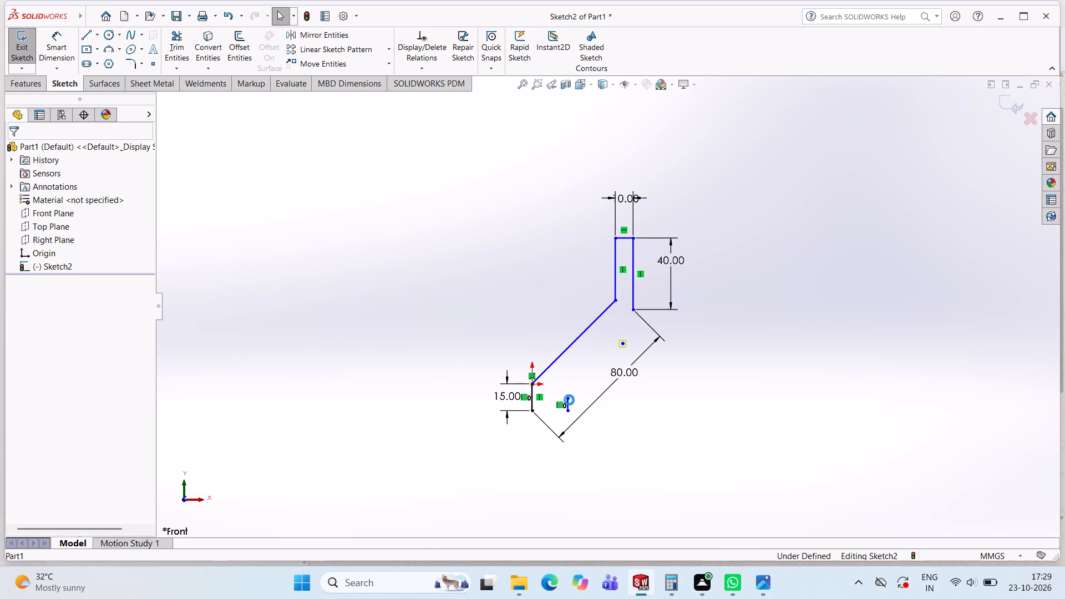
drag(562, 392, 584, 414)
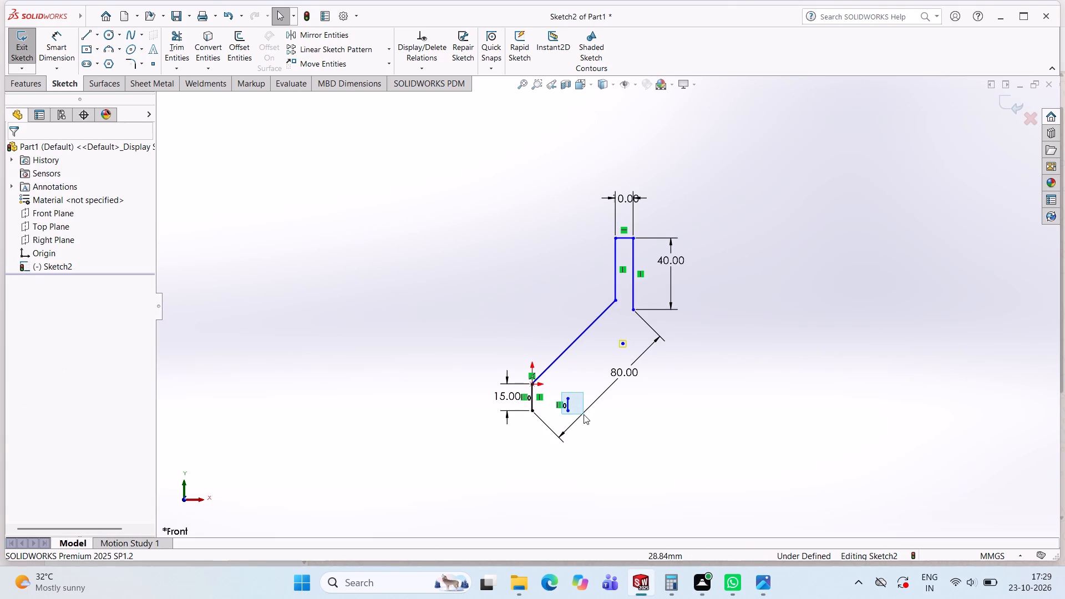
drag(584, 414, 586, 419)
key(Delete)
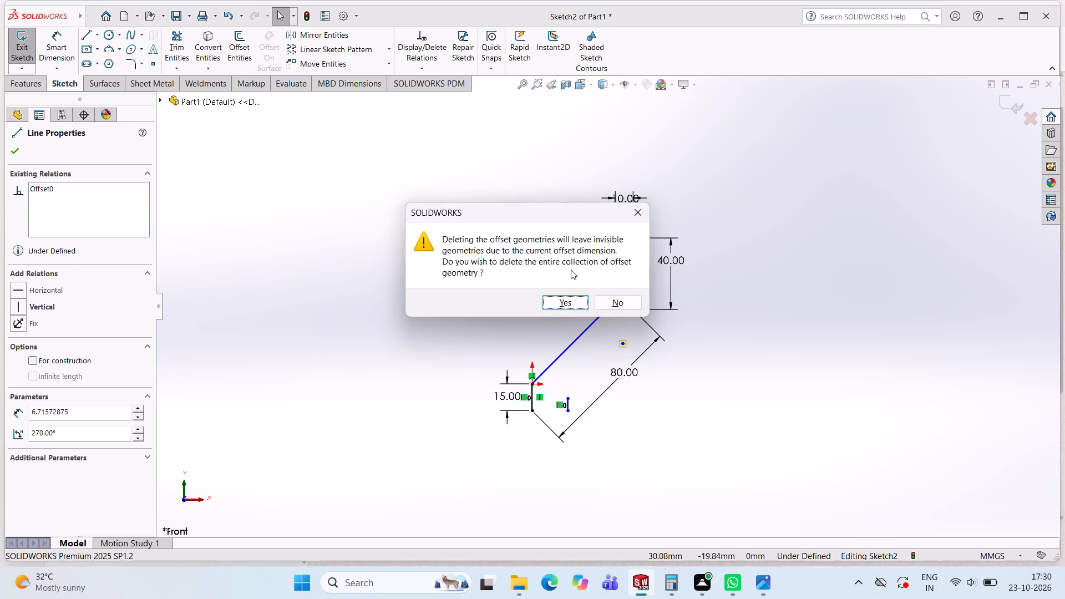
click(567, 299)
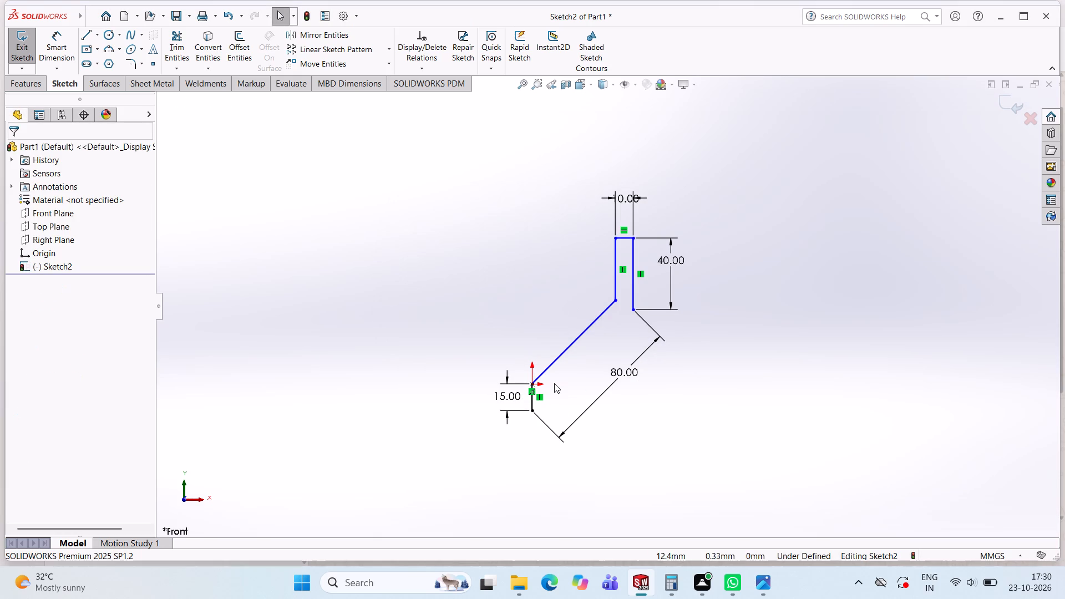
Sketch a 45° line about 53 mm long from the lower end of the 15 mm vertical line.
click(85, 34)
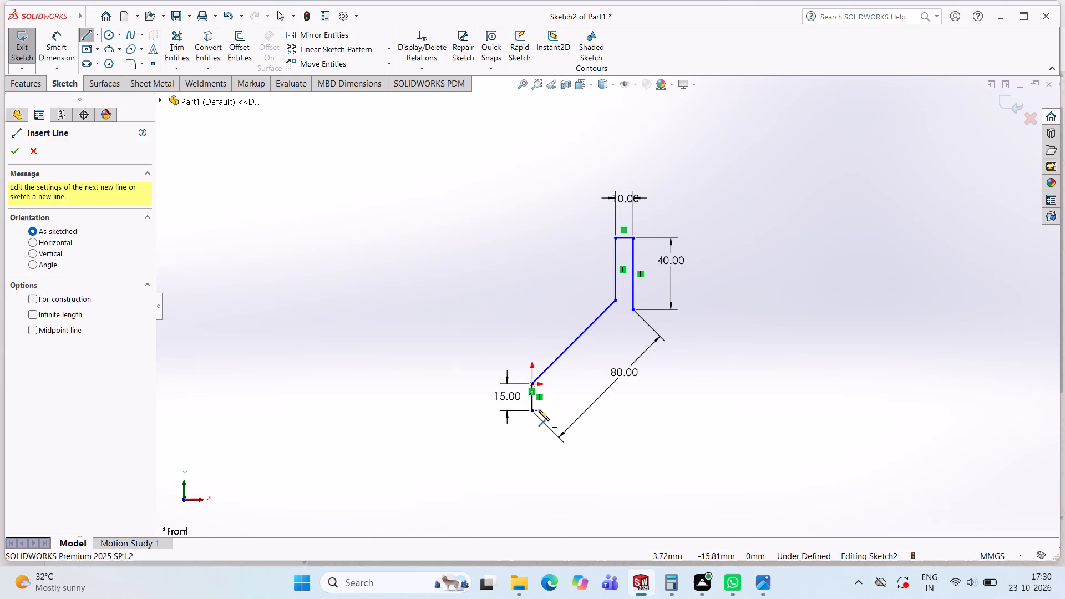
drag(534, 413, 585, 349)
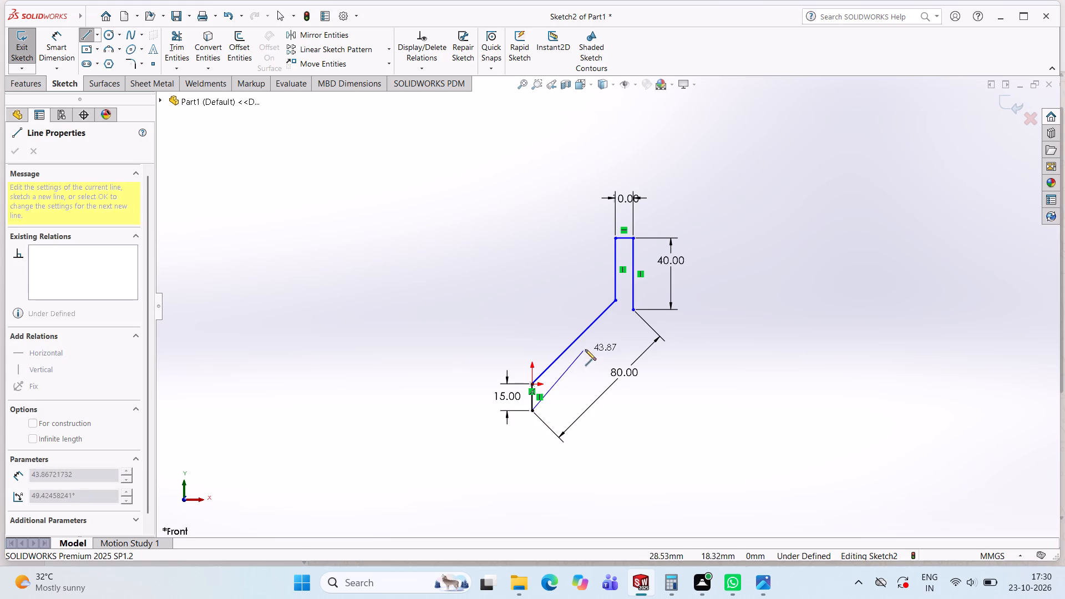
drag(585, 349, 599, 345)
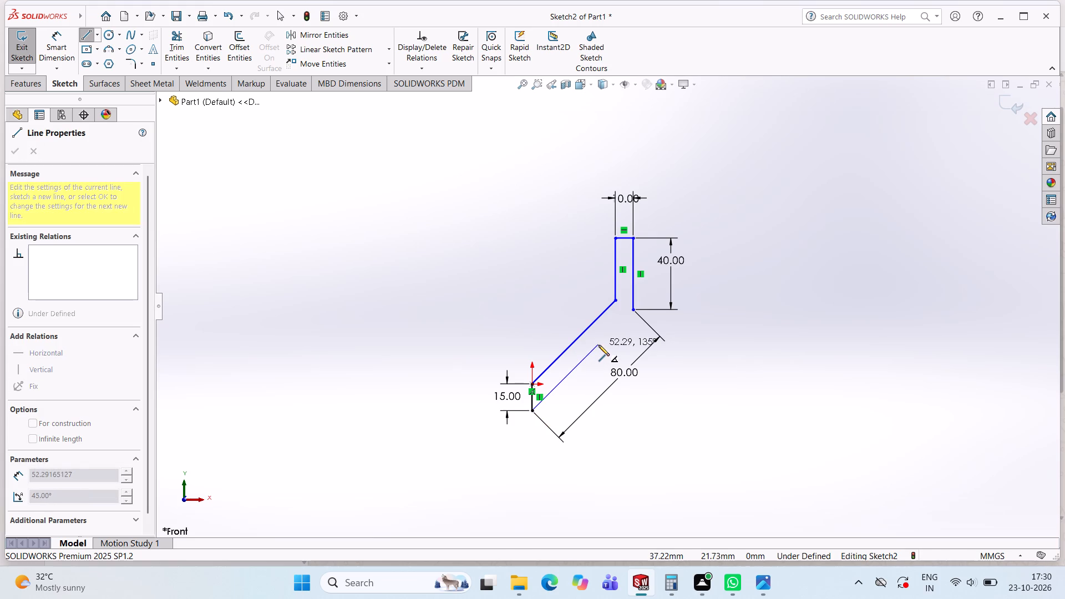
drag(599, 345, 599, 344)
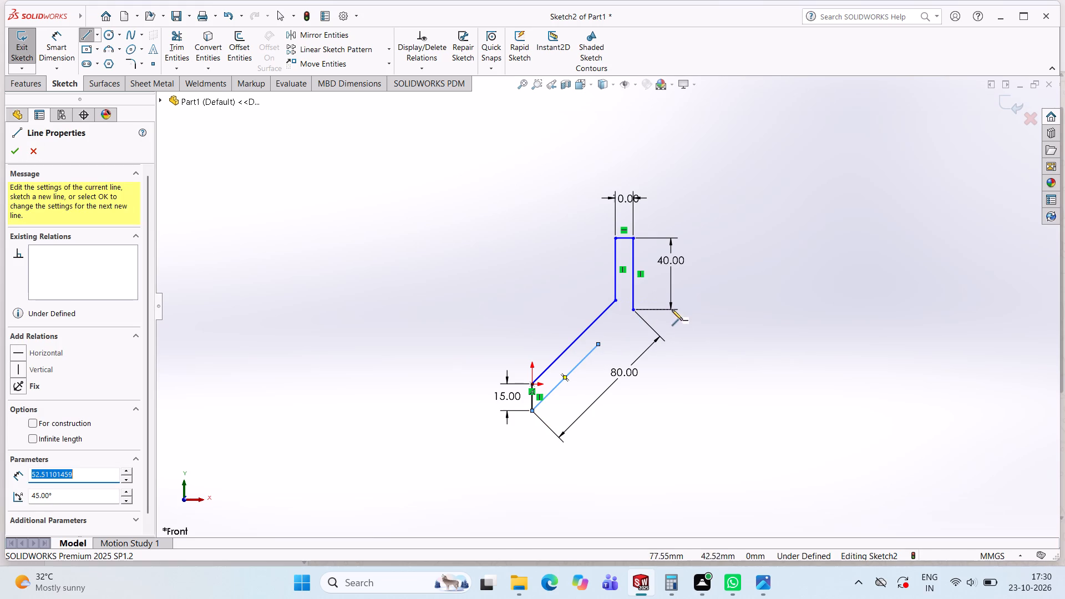
key(Escape)
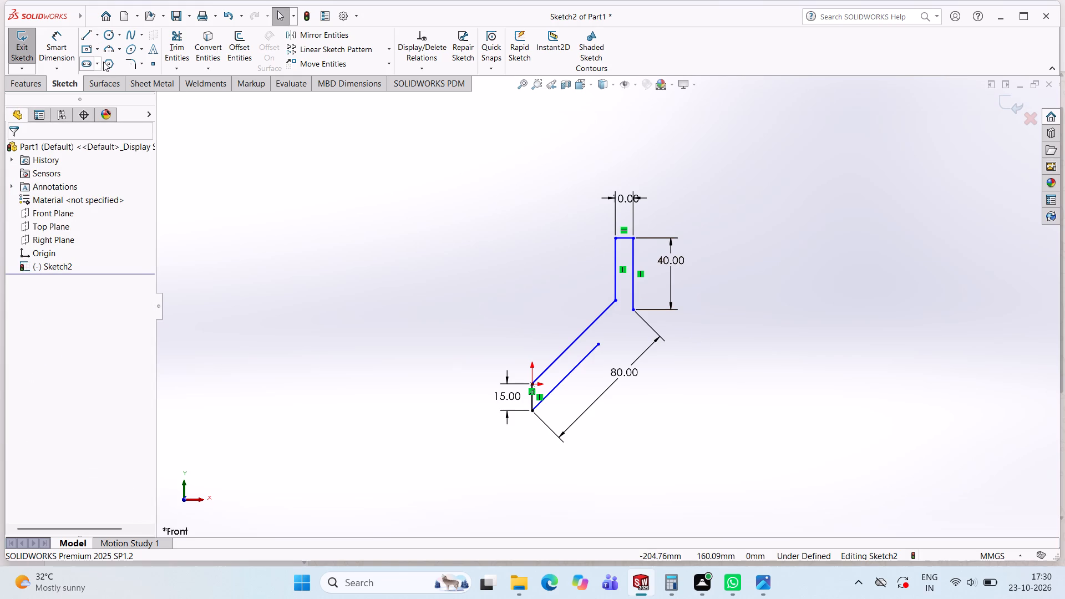
Delete the 45° line that starts at the lower end of the 15 mm vertical line.
click(588, 355)
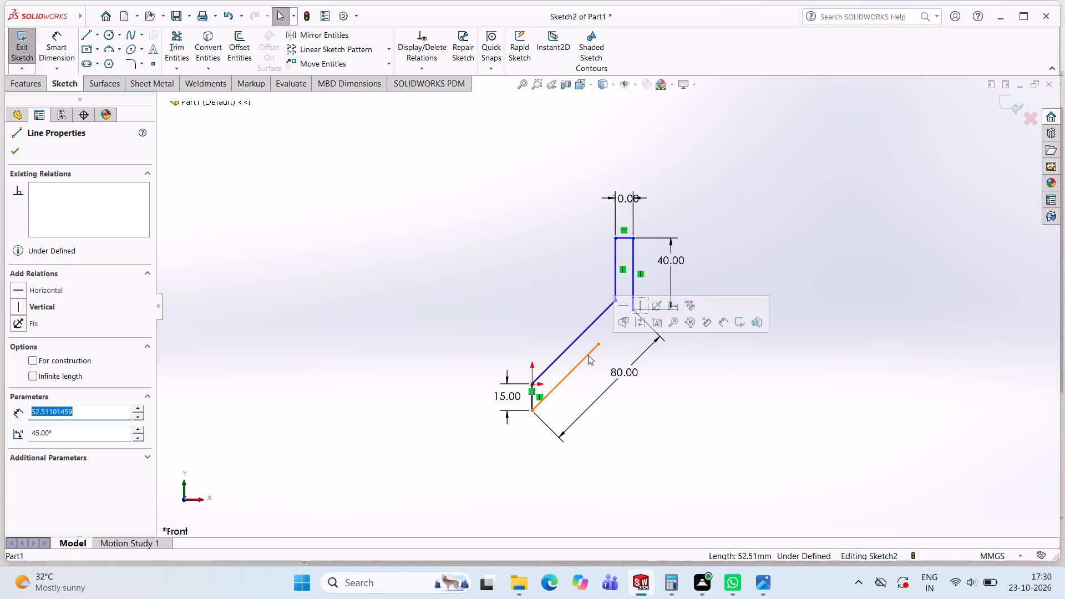
key(Delete)
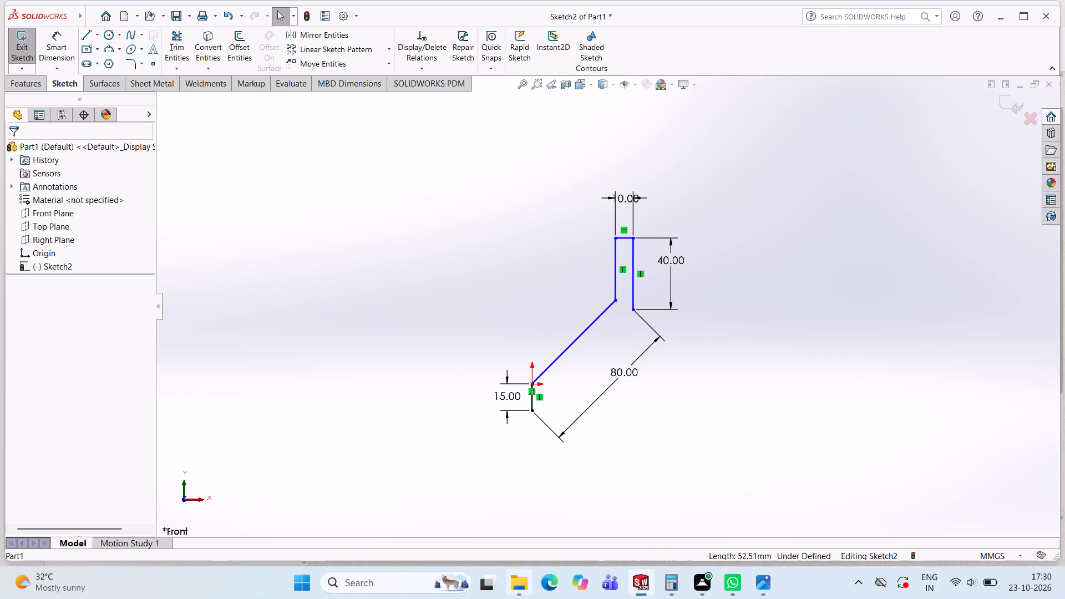
Sketch a 45° line chain from the 15 mm line's lower end to the 40 mm line's, stepping outward in a tab about 35 by 12 mm.
click(764, 592)
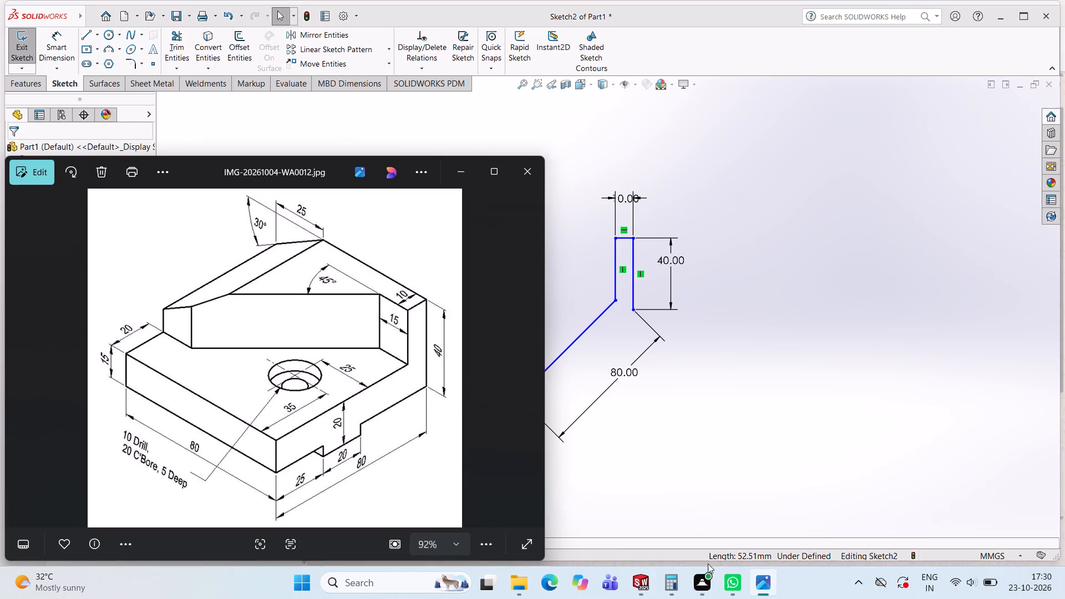
click(469, 171)
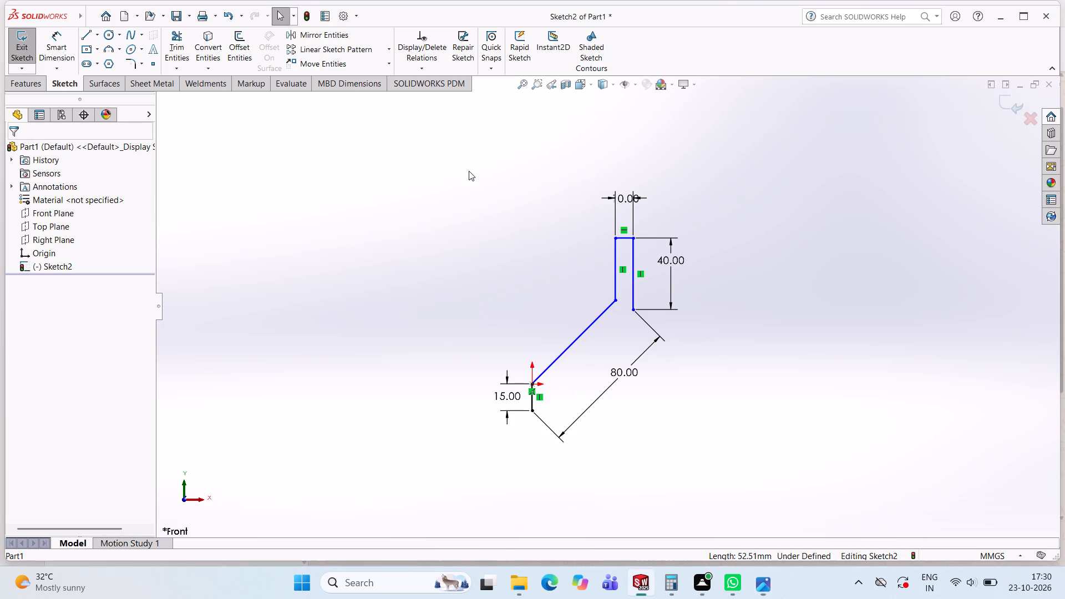
click(89, 32)
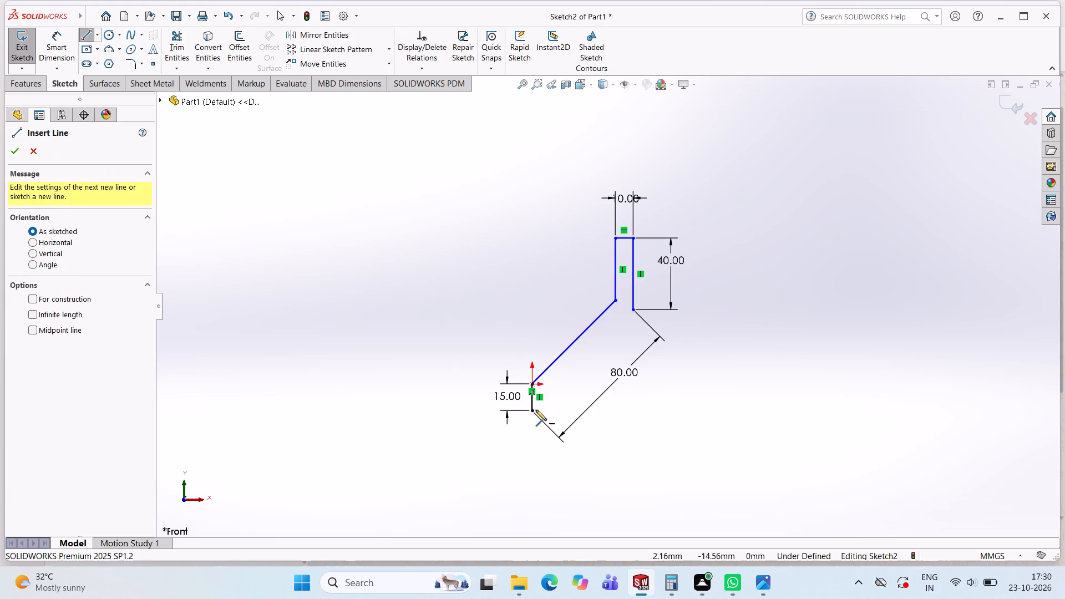
drag(533, 410, 559, 385)
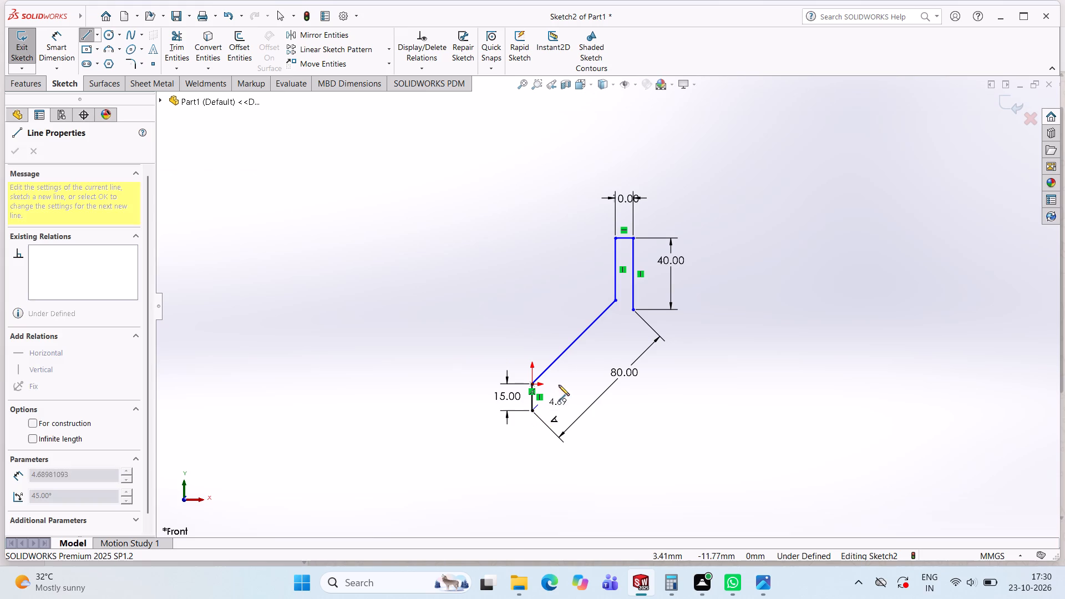
drag(559, 385, 579, 365)
drag(579, 365, 585, 383)
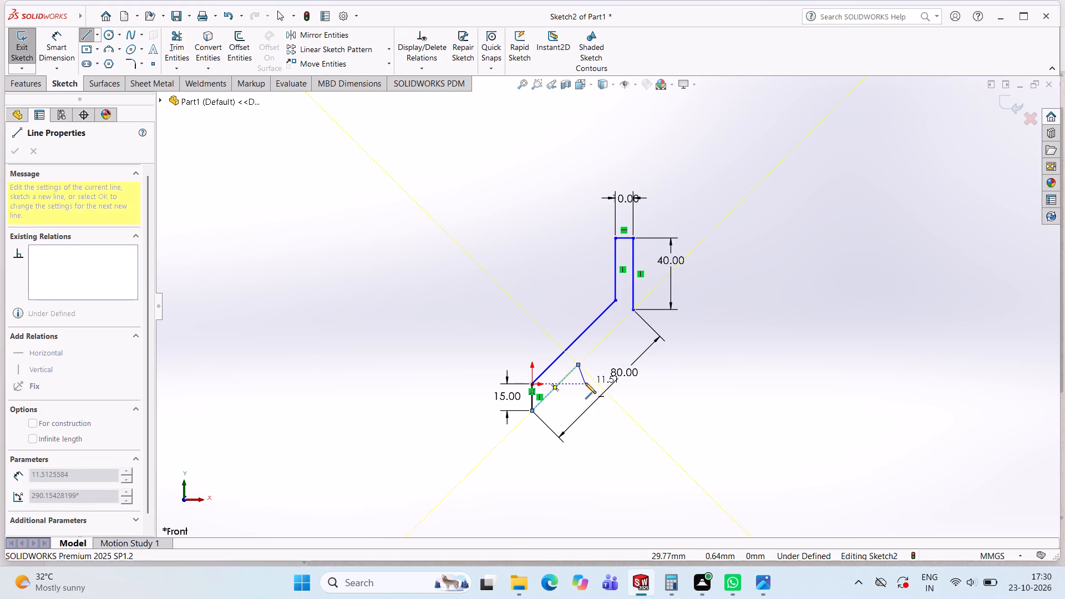
drag(585, 383, 594, 379)
drag(594, 379, 618, 352)
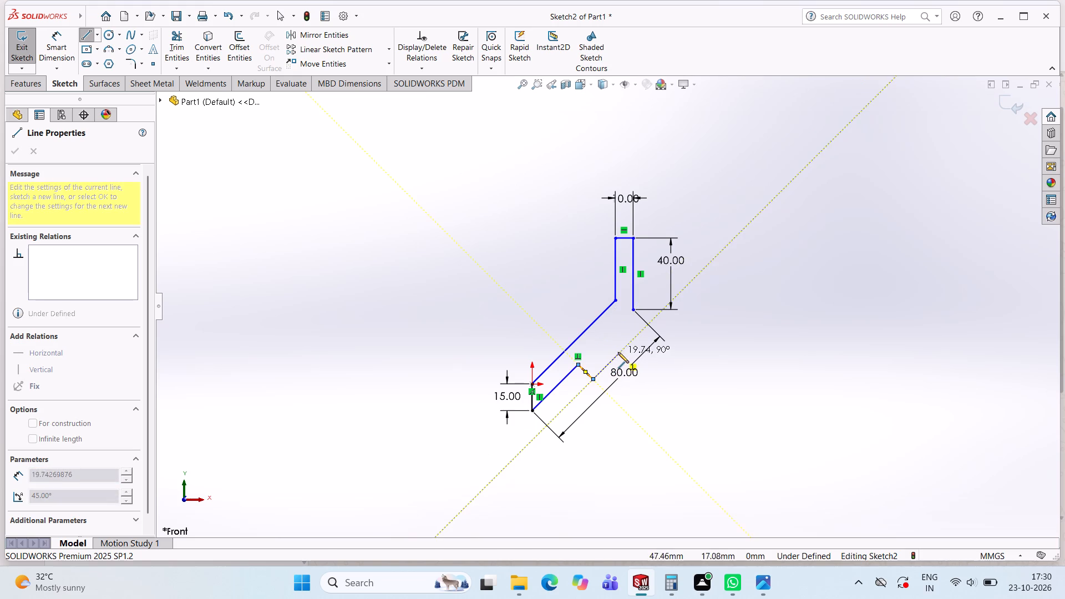
drag(618, 352, 621, 349)
drag(621, 349, 611, 337)
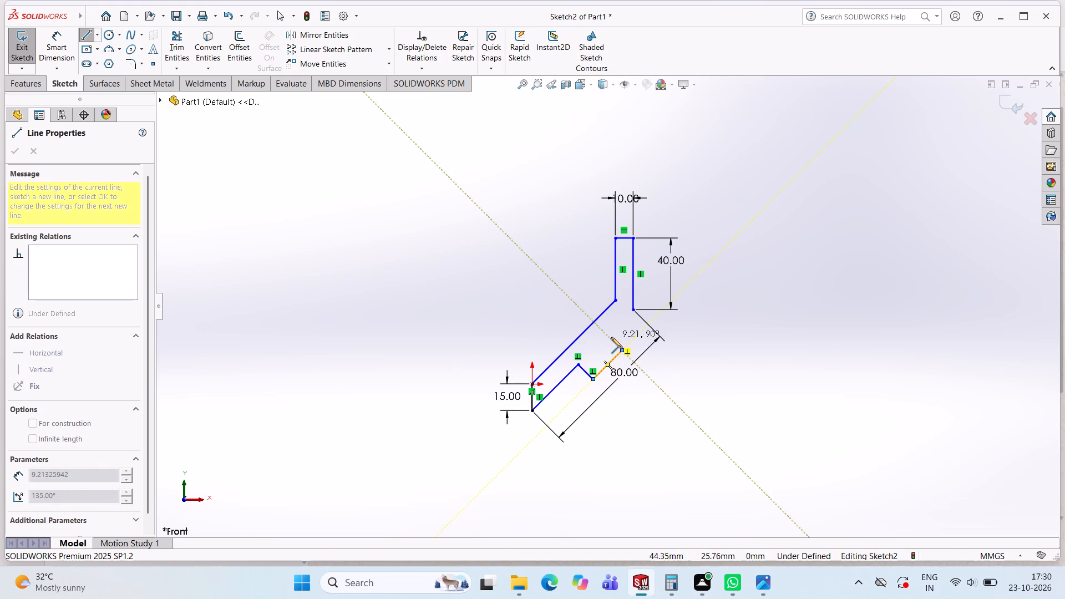
drag(611, 337, 608, 337)
drag(608, 337, 607, 332)
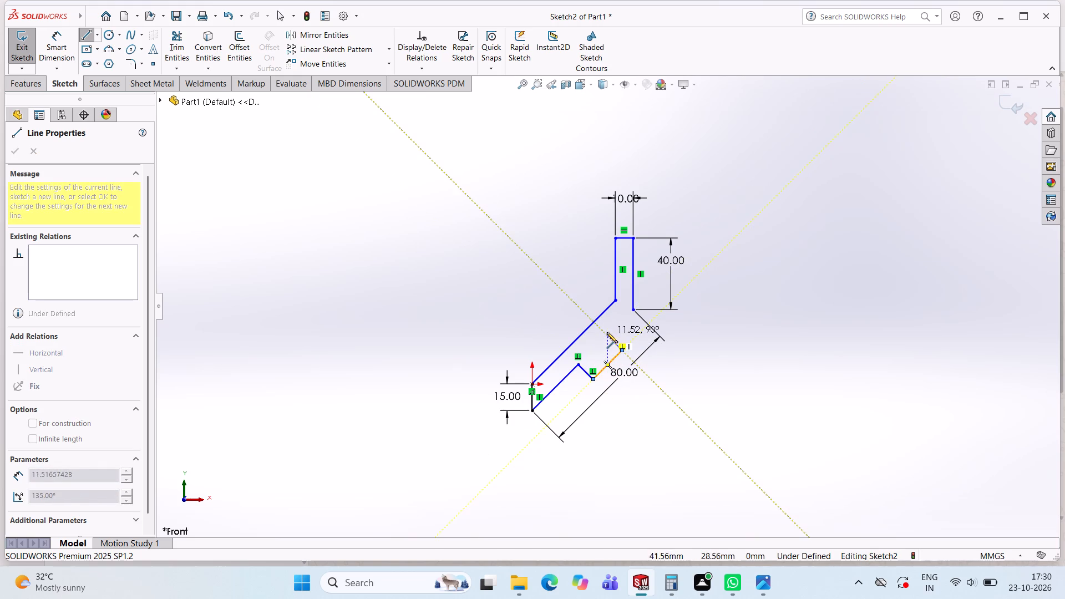
drag(607, 332, 608, 333)
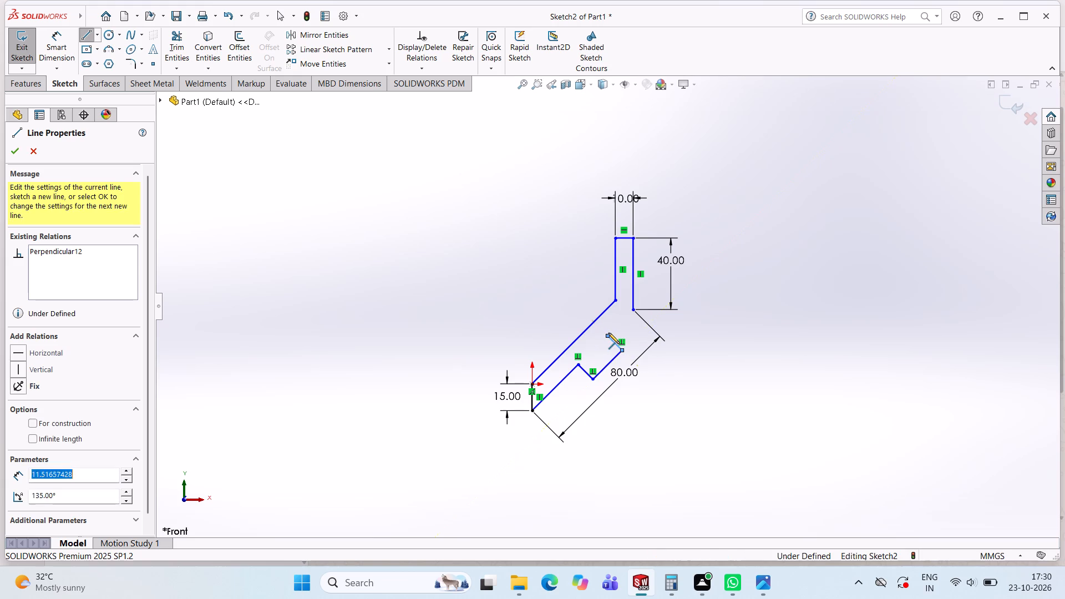
drag(608, 333, 635, 309)
click(635, 309)
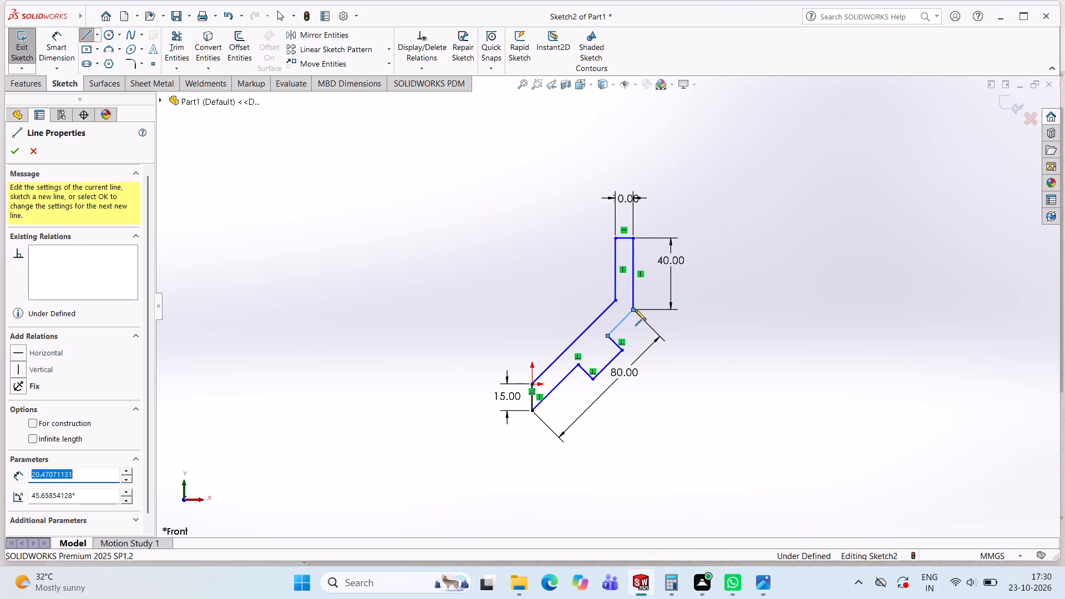
key(Escape)
key(Escape)
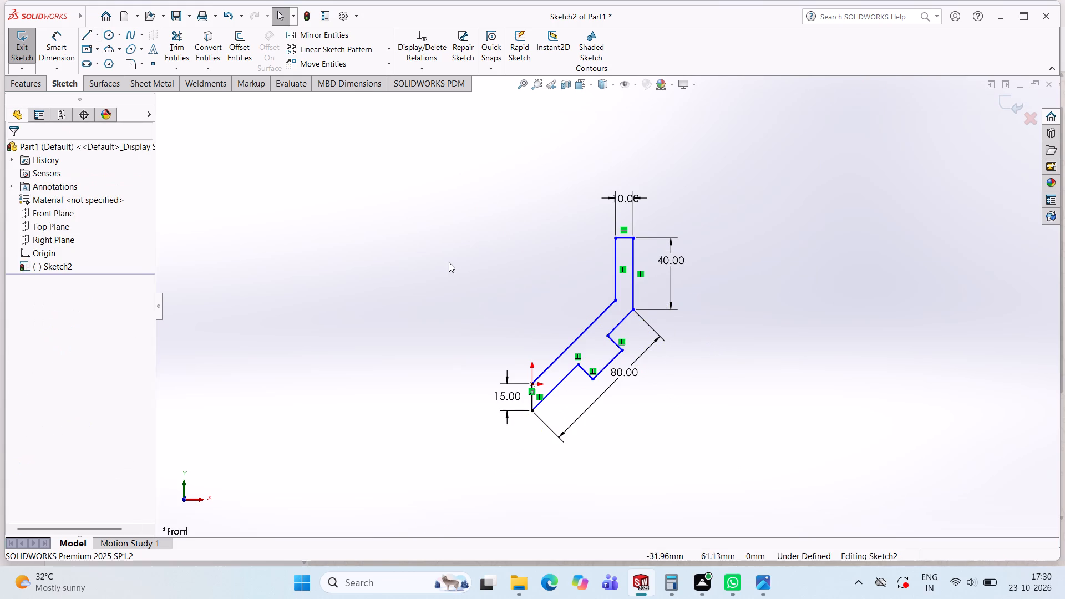
Dimension the lowest 45° segment, between the 15 mm vertical line and the tab, to 25 mm.
click(54, 68)
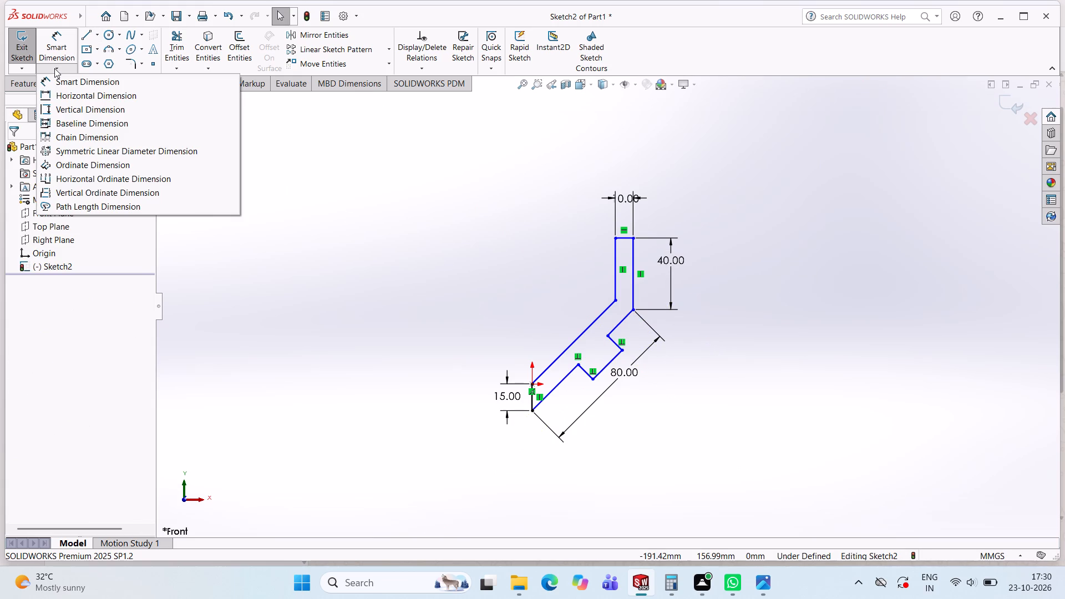
click(54, 47)
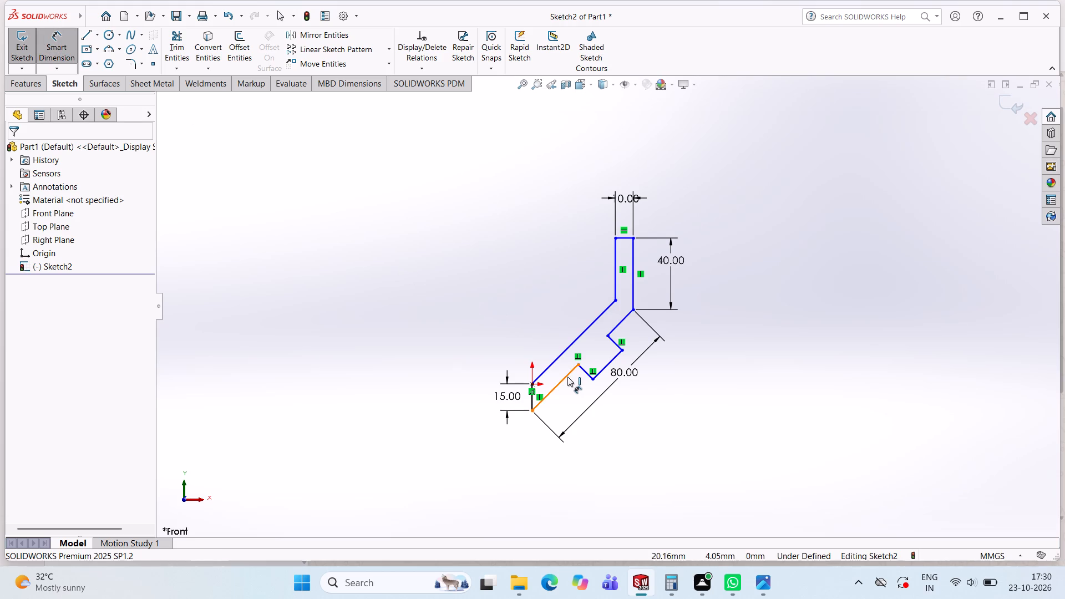
drag(567, 377, 589, 431)
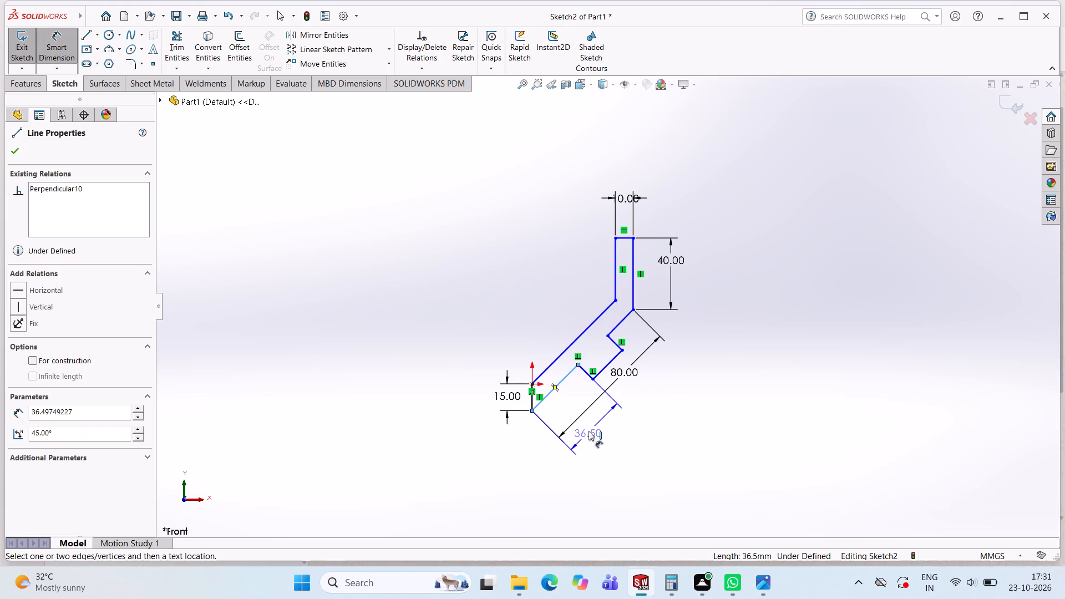
drag(589, 431, 600, 432)
double_click(600, 432)
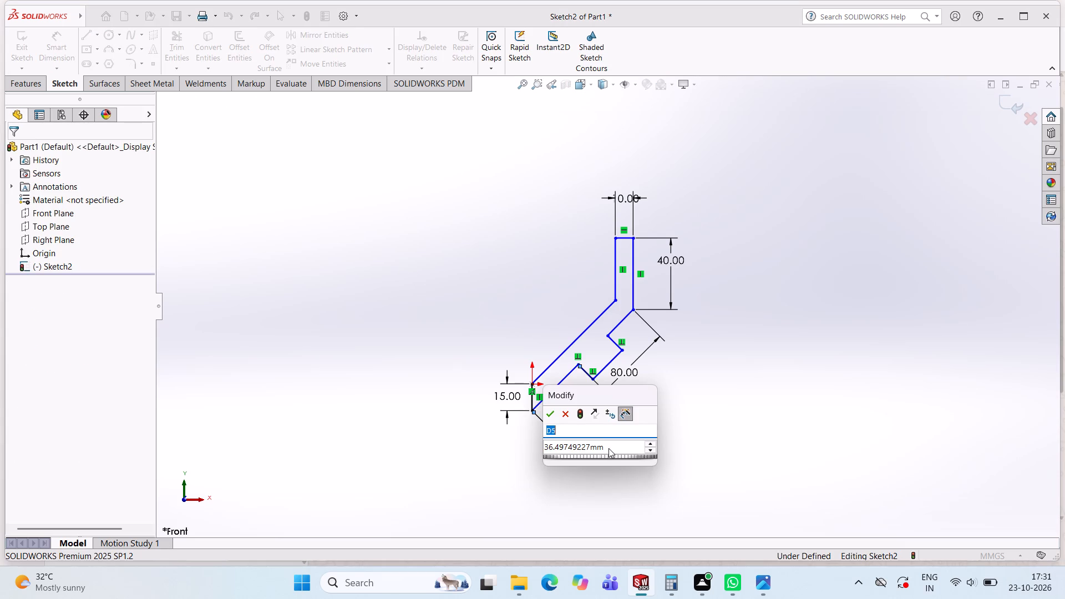
click(608, 448)
double_click(608, 448)
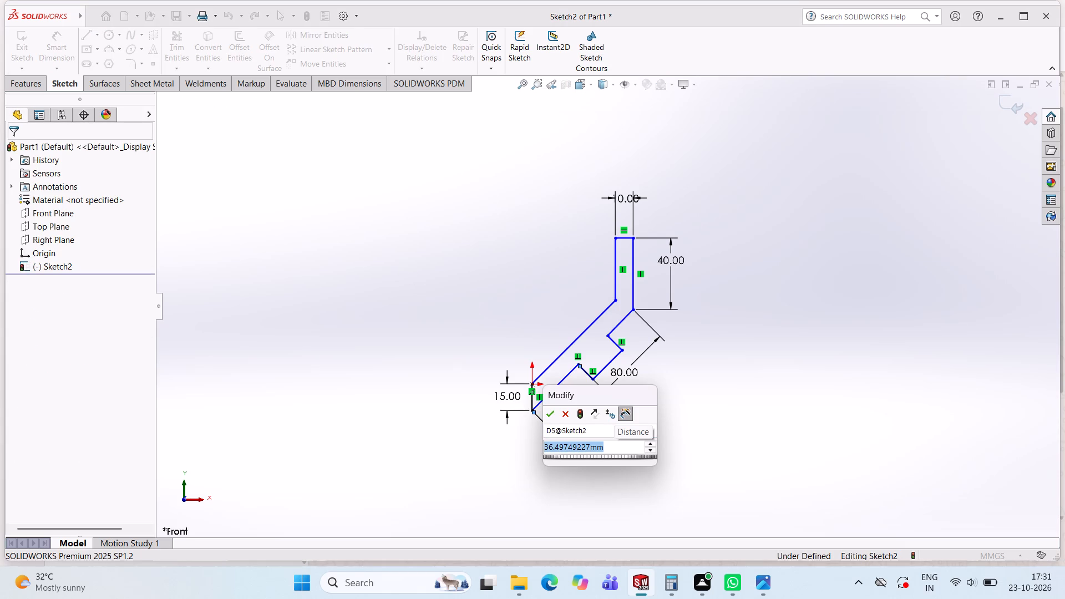
text(25)
key(Return)
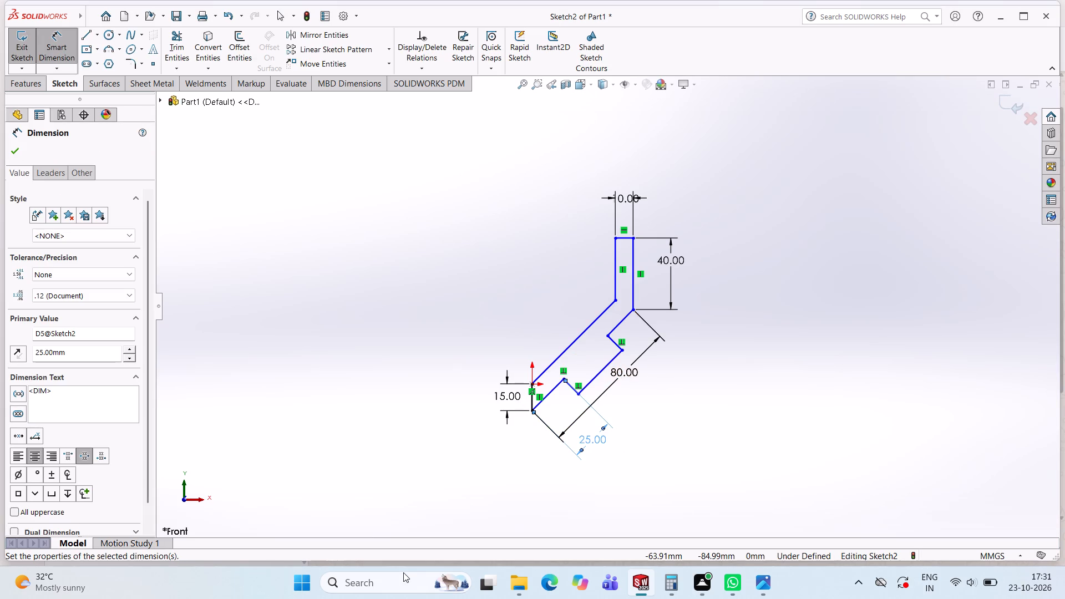
Check the reference drawing and dimension the tab's outer 45° edge to 20 mm.
click(757, 590)
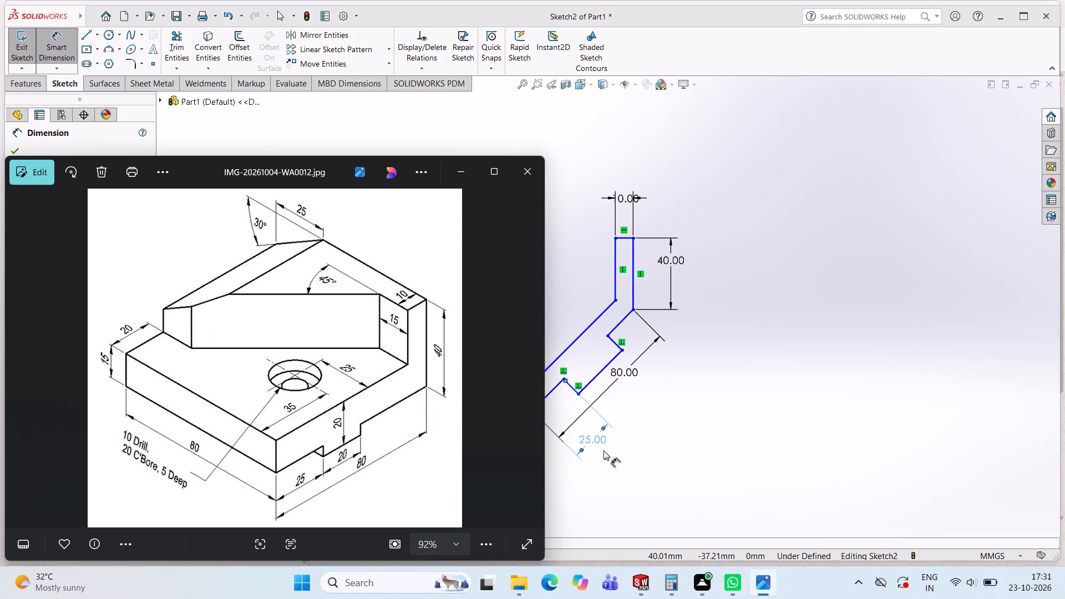
click(603, 450)
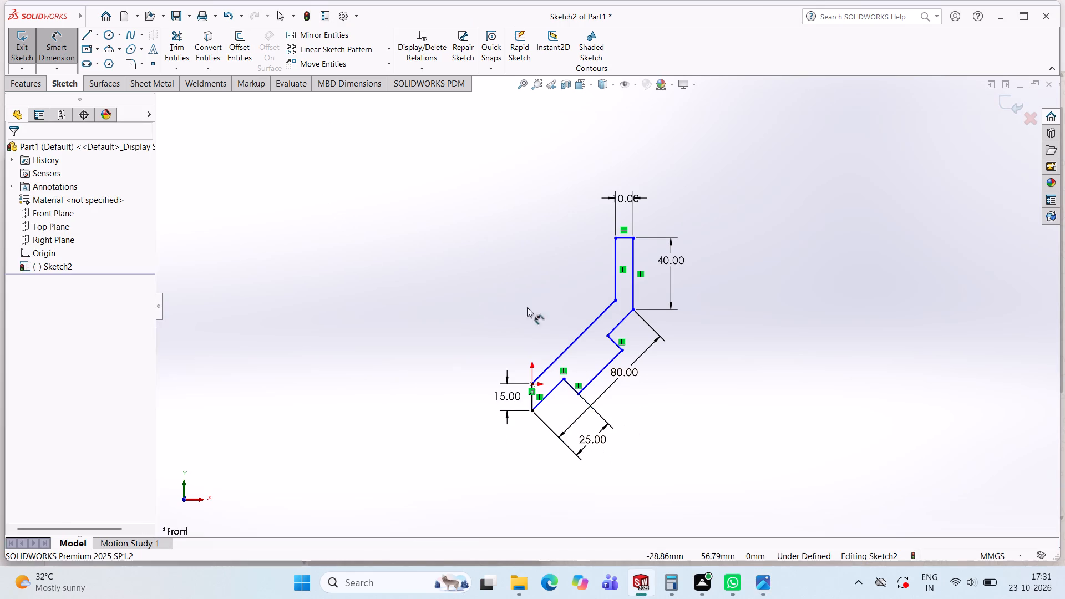
drag(596, 378, 643, 409)
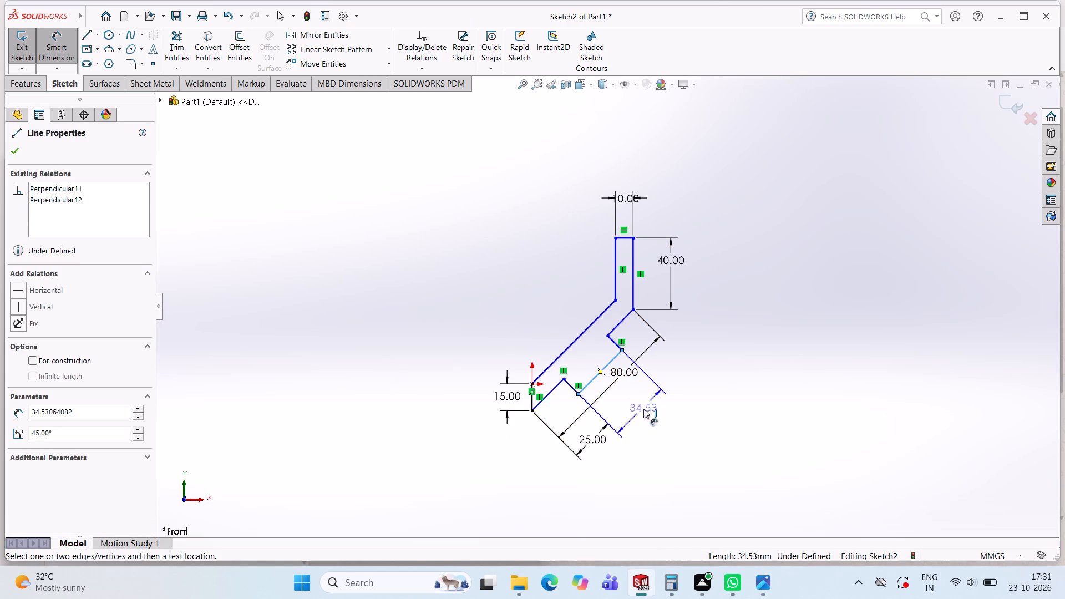
drag(643, 409, 642, 413)
double_click(642, 413)
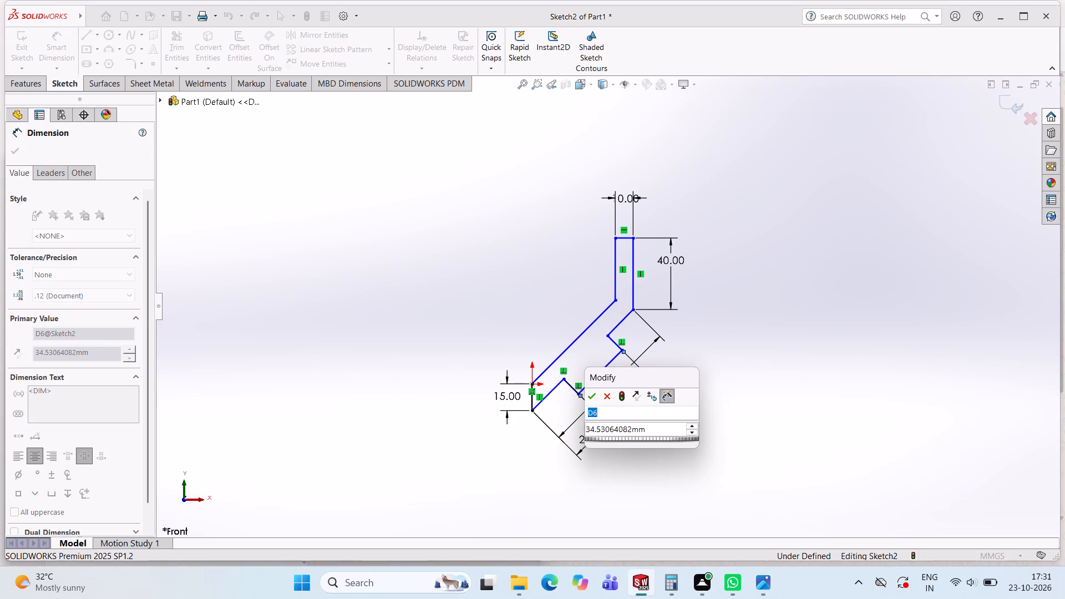
click(651, 430)
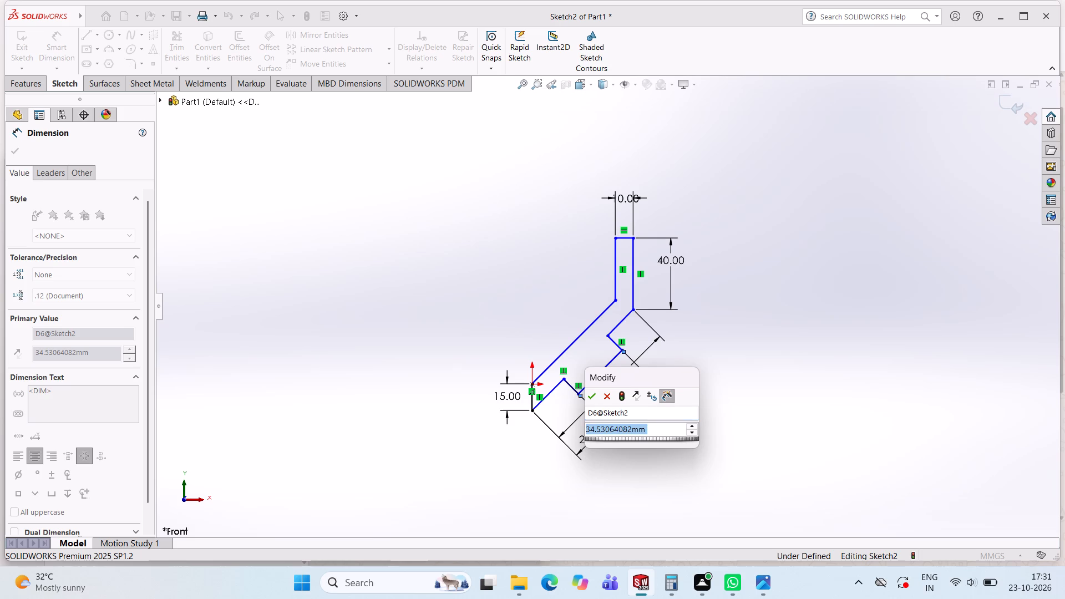
click(651, 430)
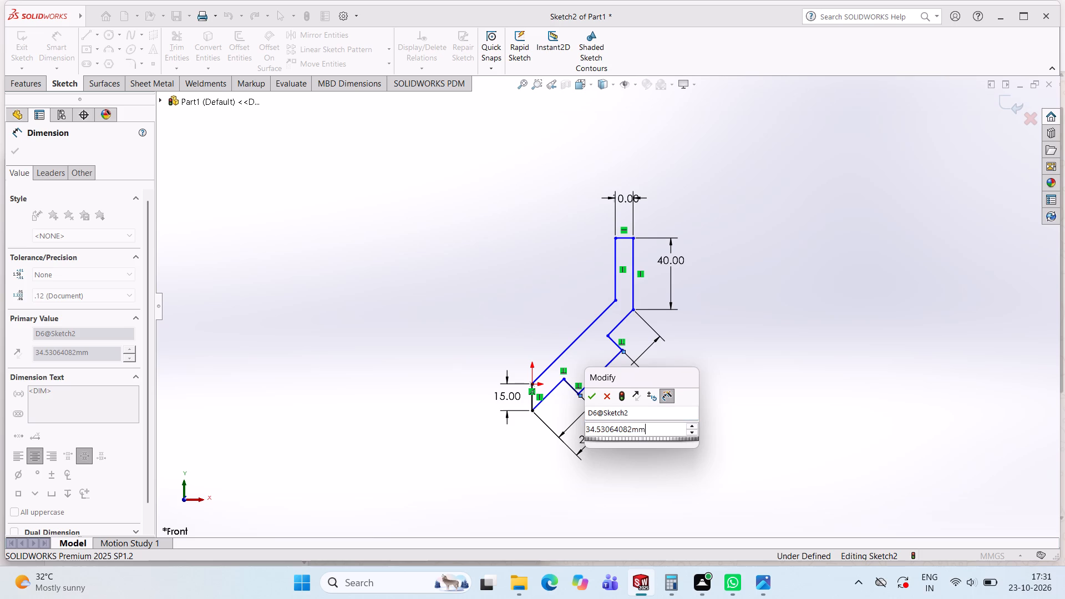
click(651, 430)
double_click(651, 430)
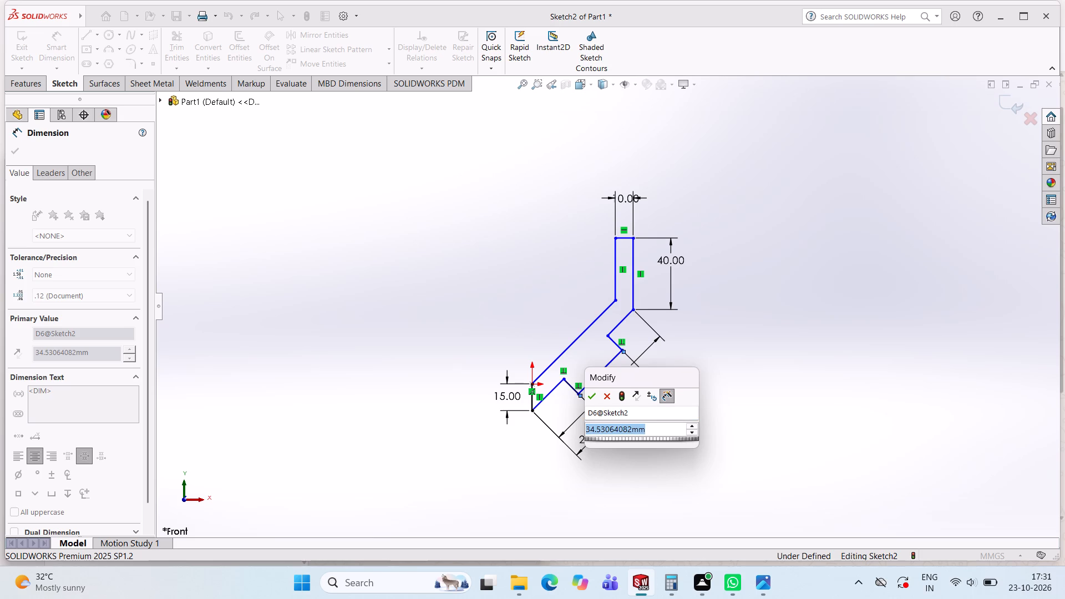
text(20)
key(Return)
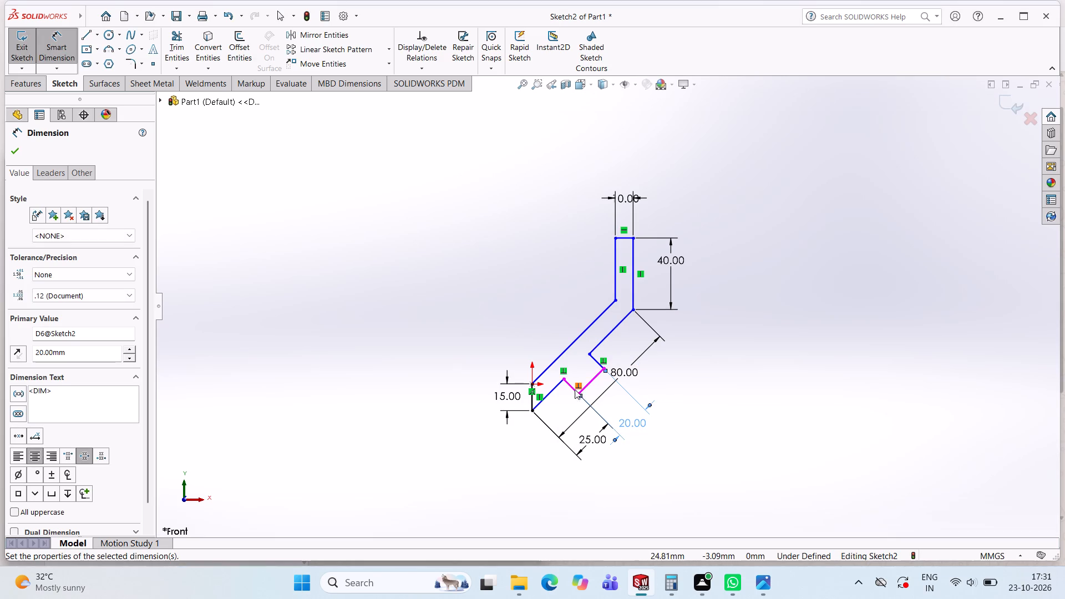
Dimension the tab's short perpendicular edge next to the 25 mm segment to 5 mm.
drag(569, 385, 558, 407)
double_click(558, 407)
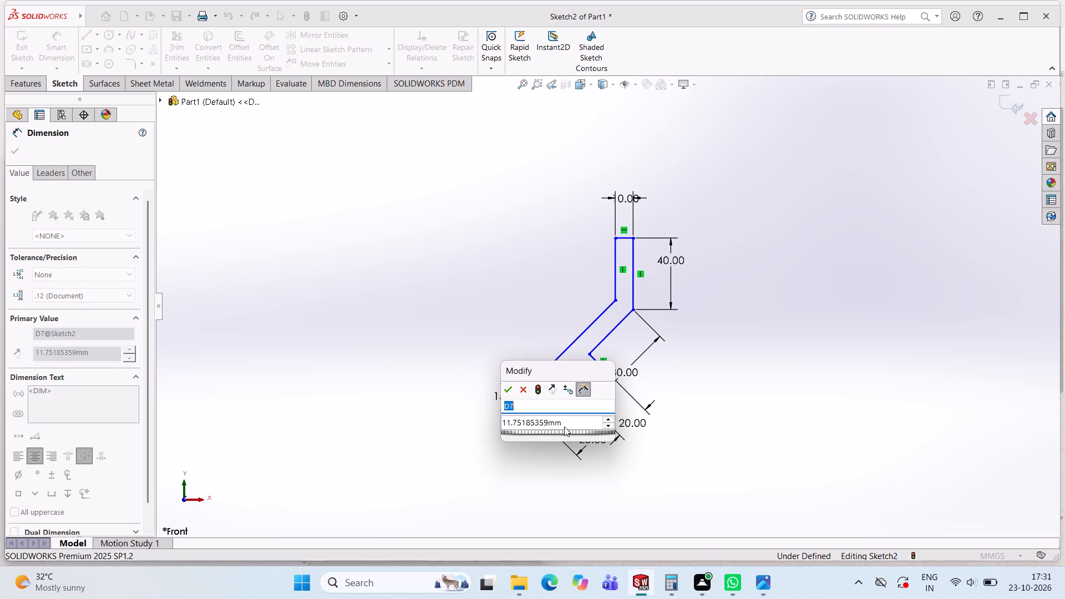
click(565, 427)
click(565, 427)
click(565, 427)
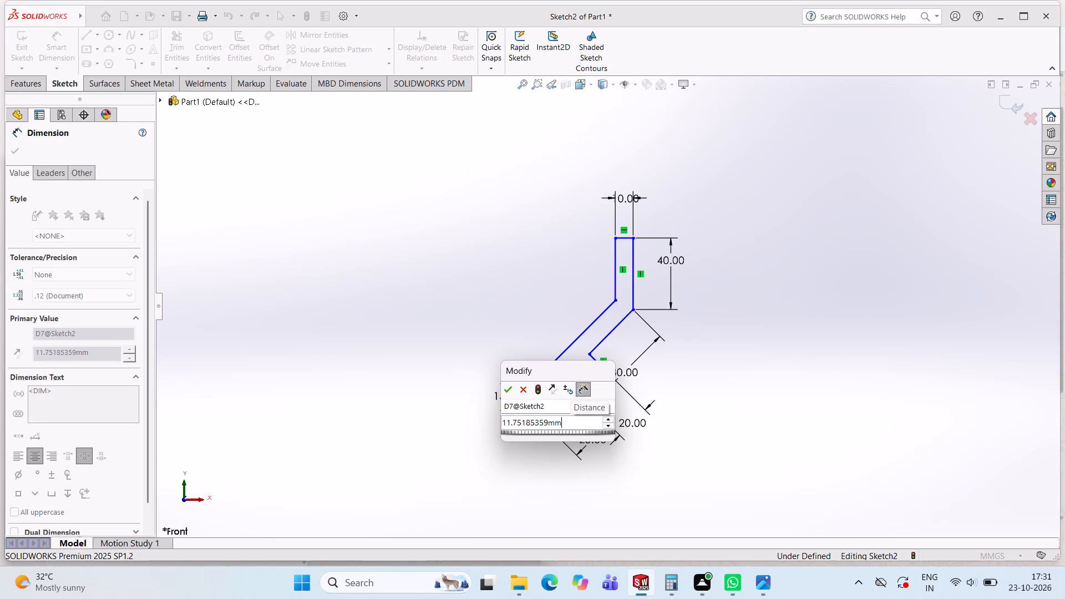
click(565, 427)
double_click(565, 427)
click(565, 427)
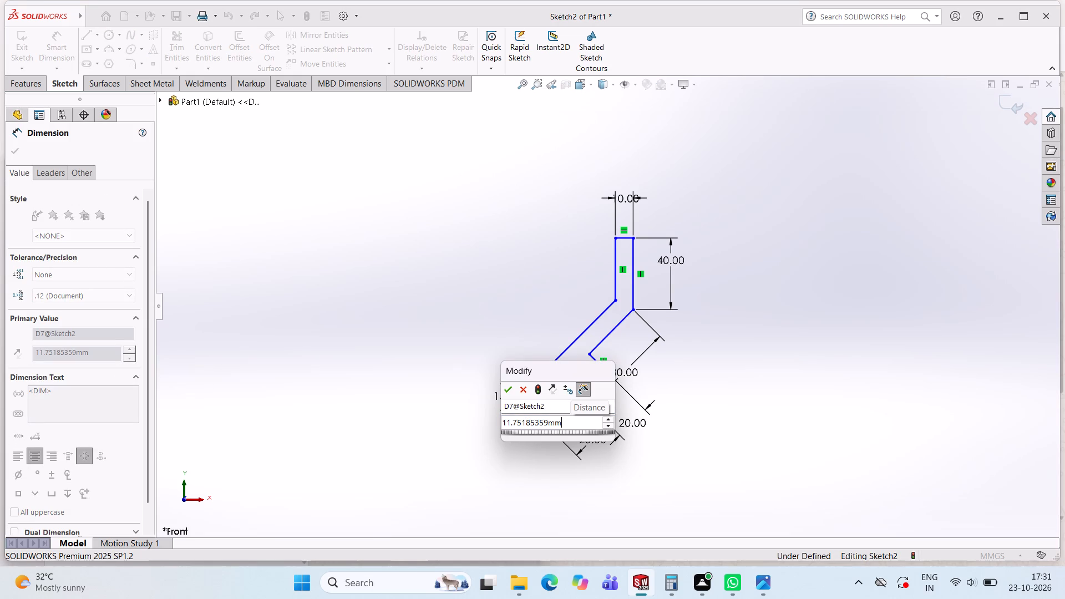
click(565, 427)
double_click(565, 427)
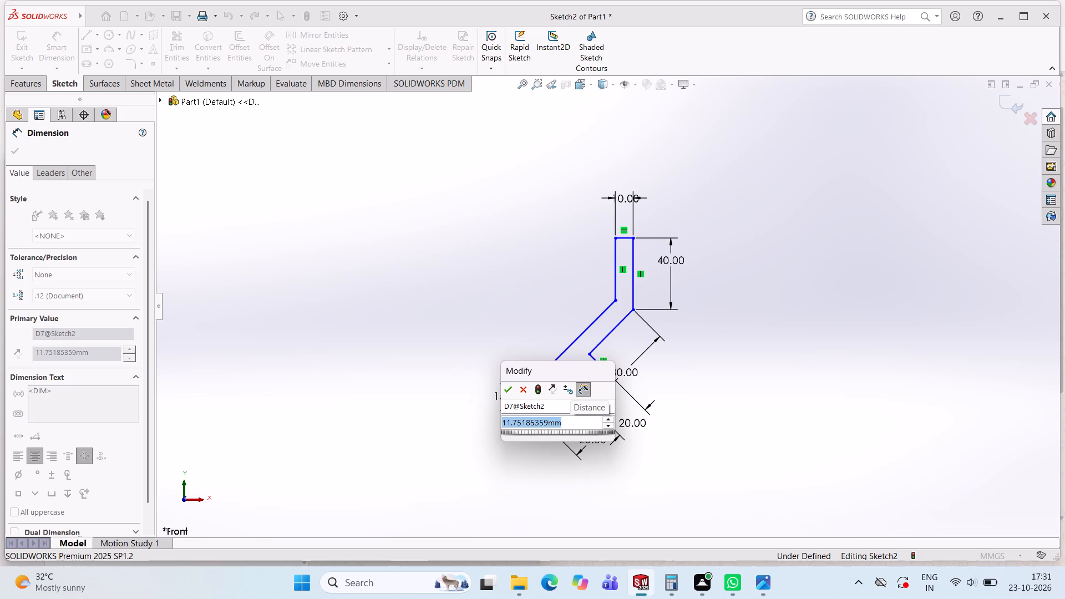
key(5)
key(Return)
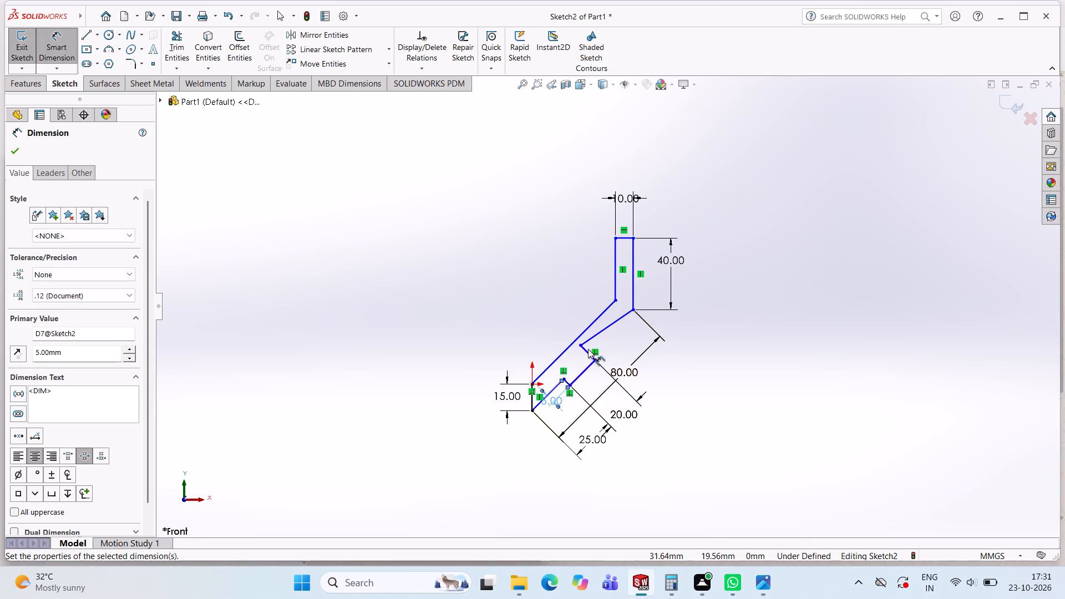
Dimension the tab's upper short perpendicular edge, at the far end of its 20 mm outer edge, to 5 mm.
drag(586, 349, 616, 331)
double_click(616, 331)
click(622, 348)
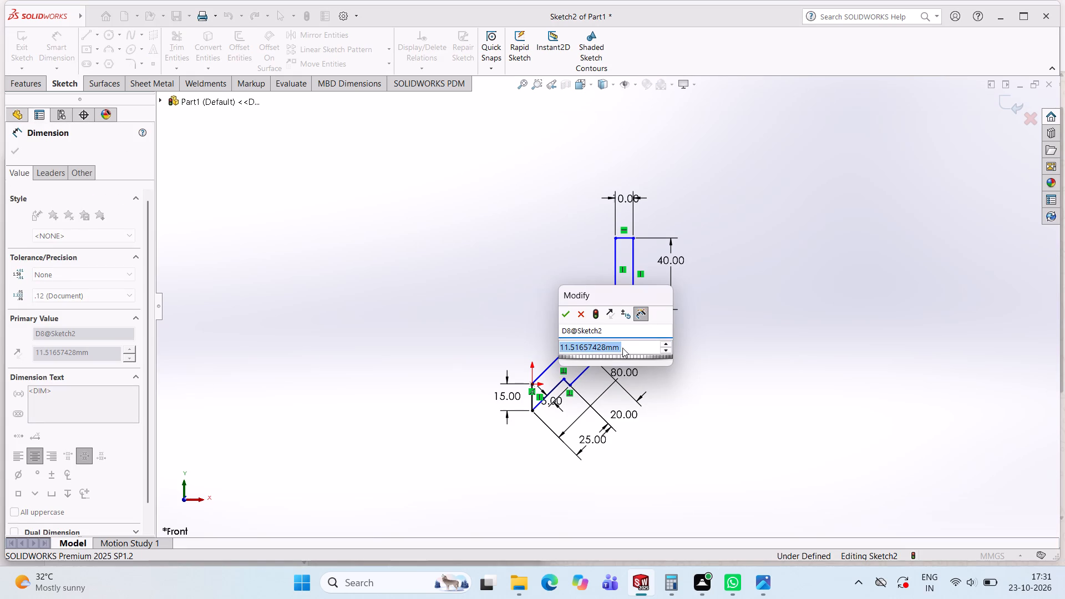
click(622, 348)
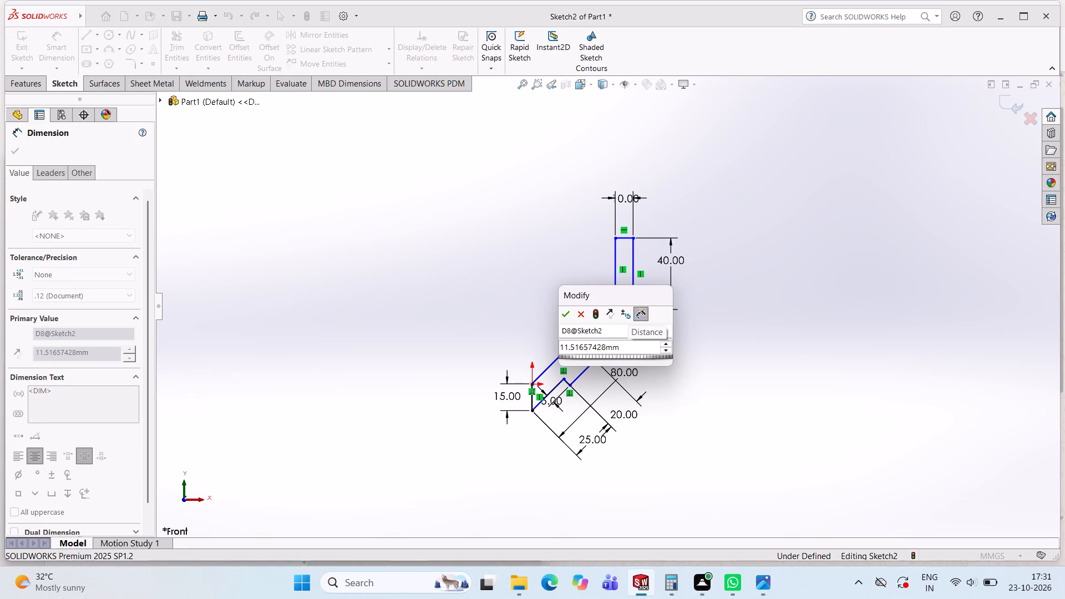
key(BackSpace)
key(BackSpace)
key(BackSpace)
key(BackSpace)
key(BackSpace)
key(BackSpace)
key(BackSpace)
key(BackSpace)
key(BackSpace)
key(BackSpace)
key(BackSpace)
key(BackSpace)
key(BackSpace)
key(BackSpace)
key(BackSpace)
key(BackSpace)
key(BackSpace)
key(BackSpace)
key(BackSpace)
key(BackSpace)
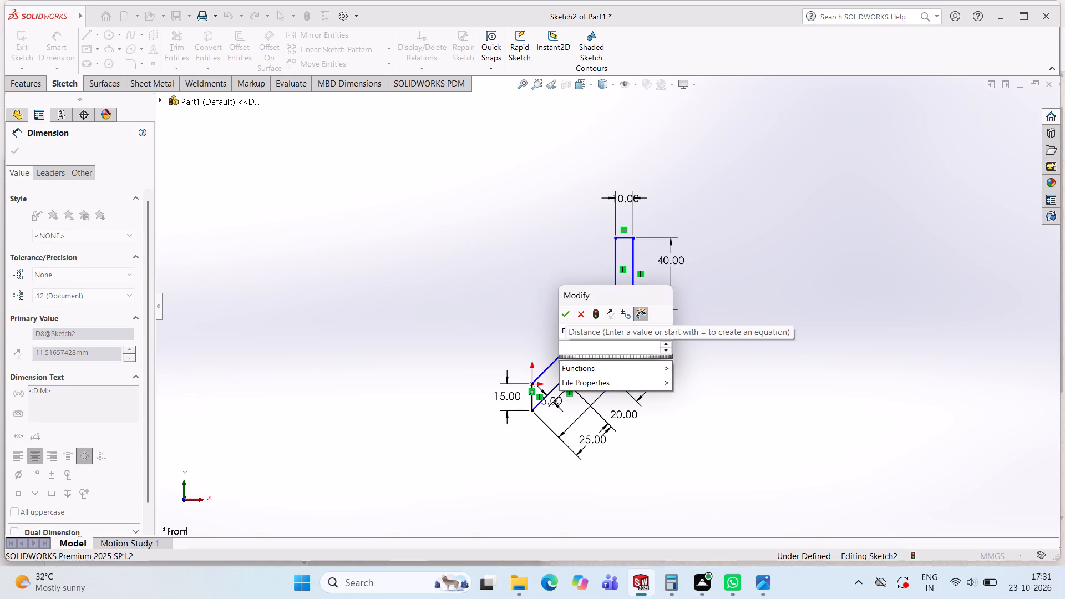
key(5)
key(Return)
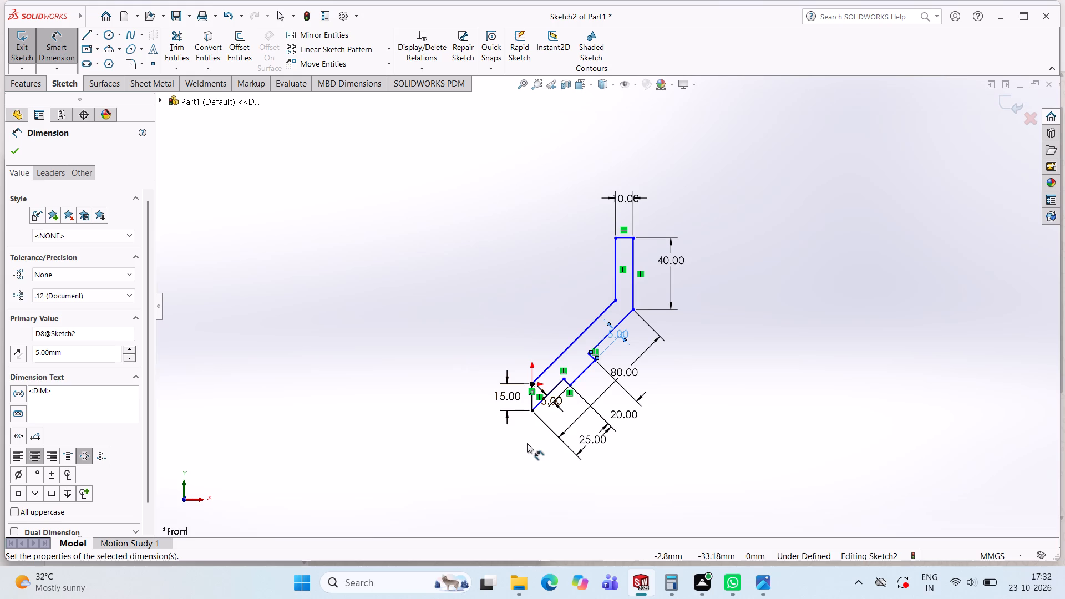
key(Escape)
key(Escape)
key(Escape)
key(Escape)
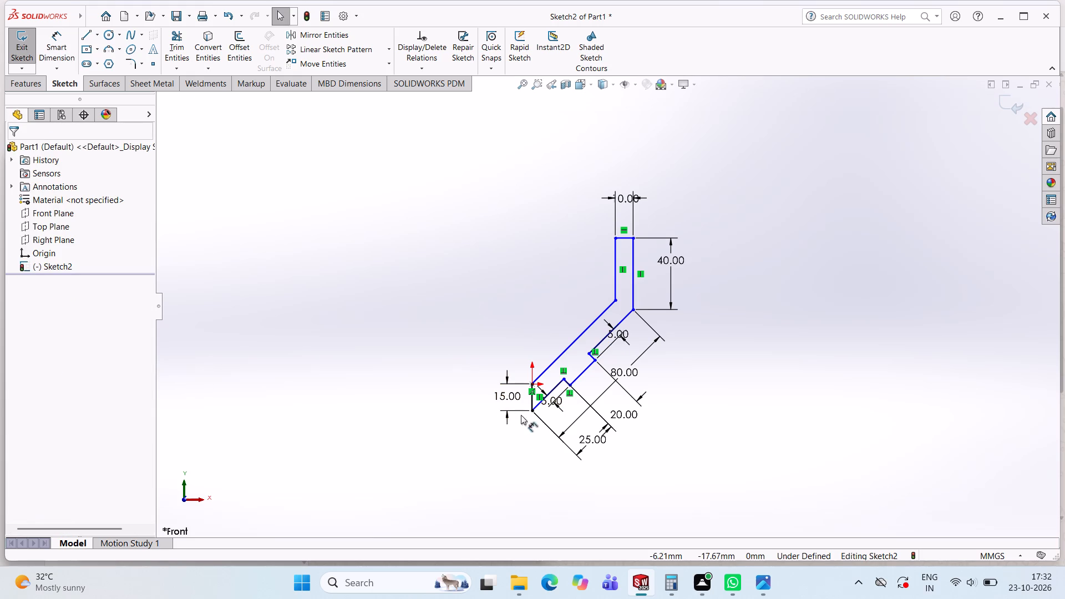
Compare the profile sketch with the reference isometric drawing, examining the tab and base dimensions.
click(530, 399)
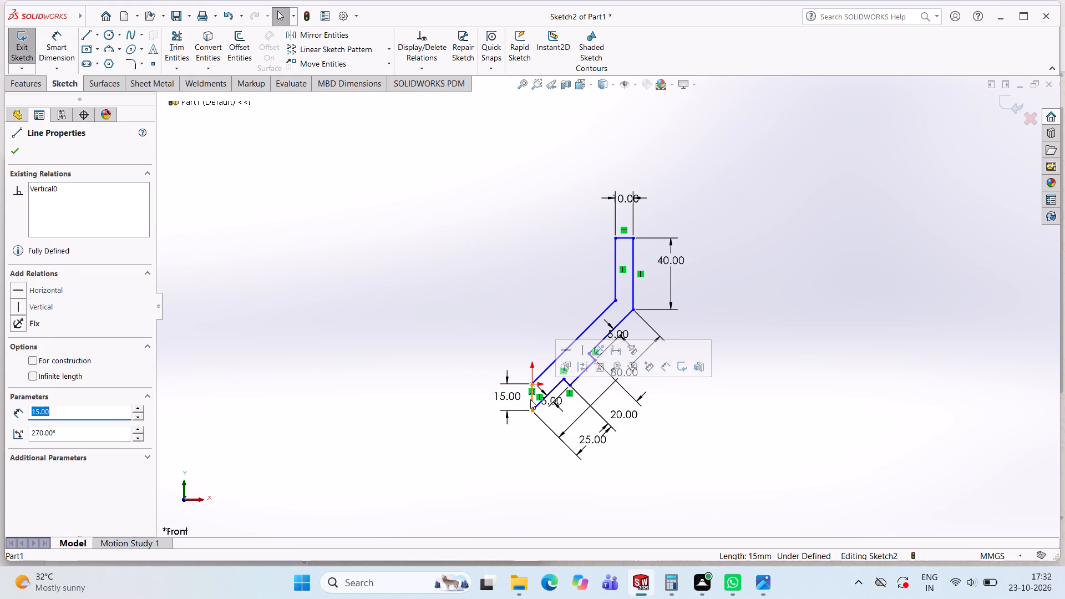
click(452, 343)
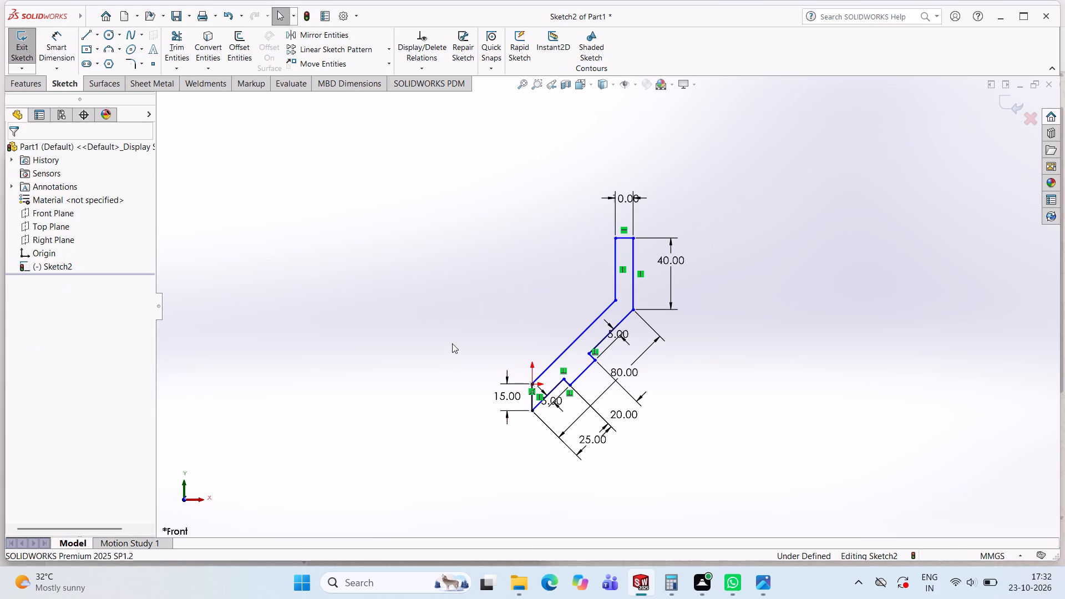
click(757, 581)
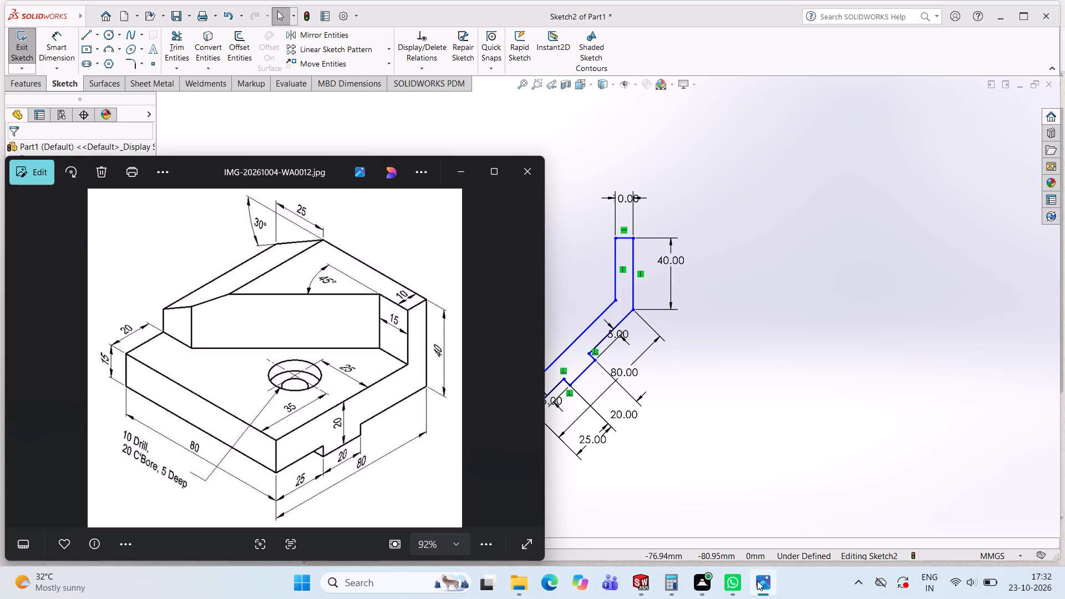
scroll(737, 459, down, 1)
scroll(737, 459, up, 1)
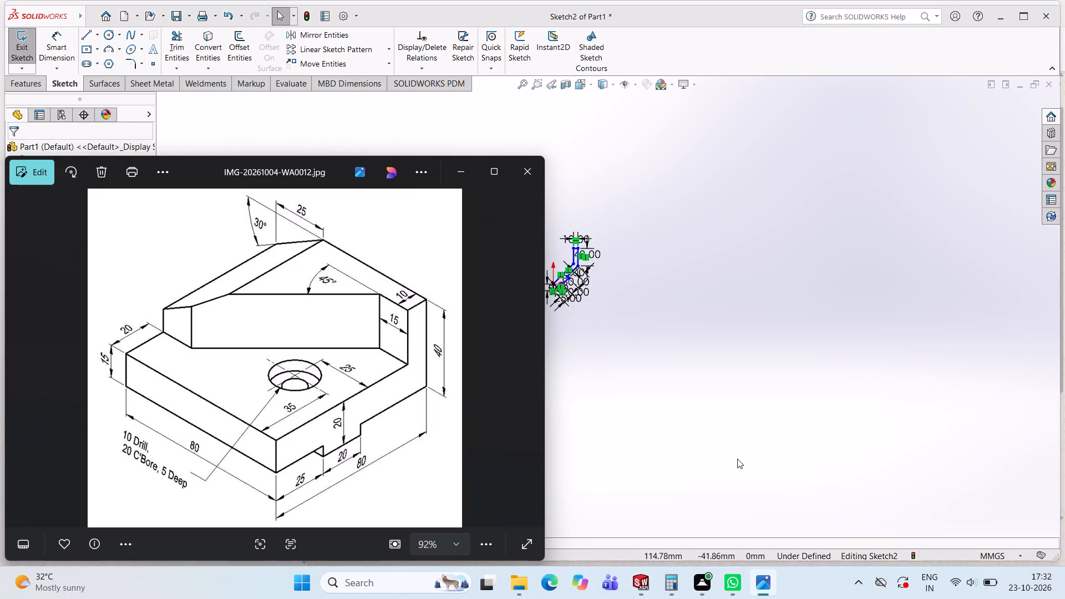
ctrl+scroll(737, 459, down, 1)
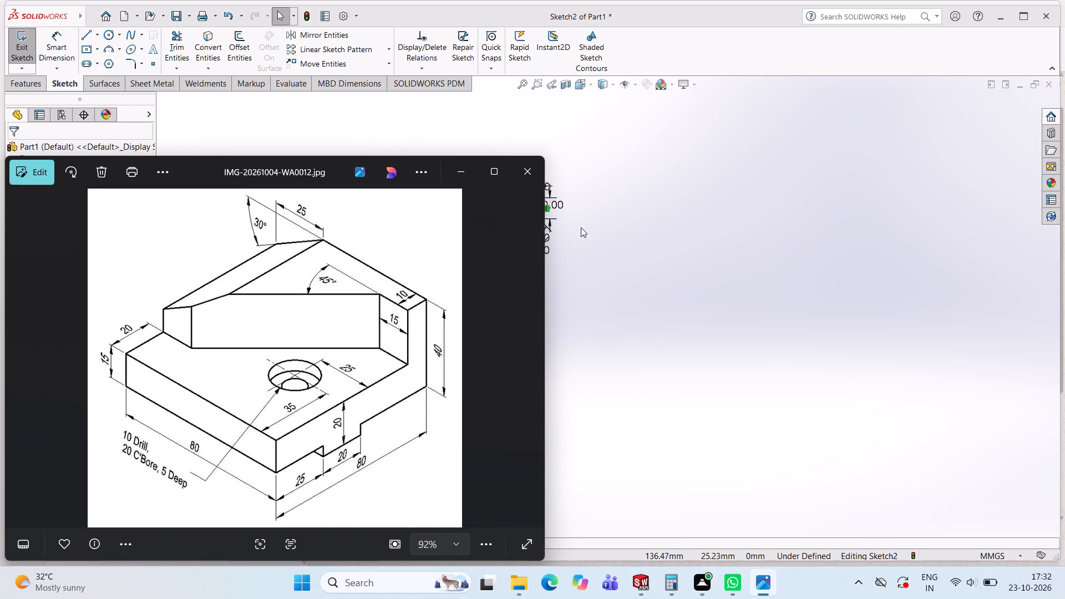
click(520, 78)
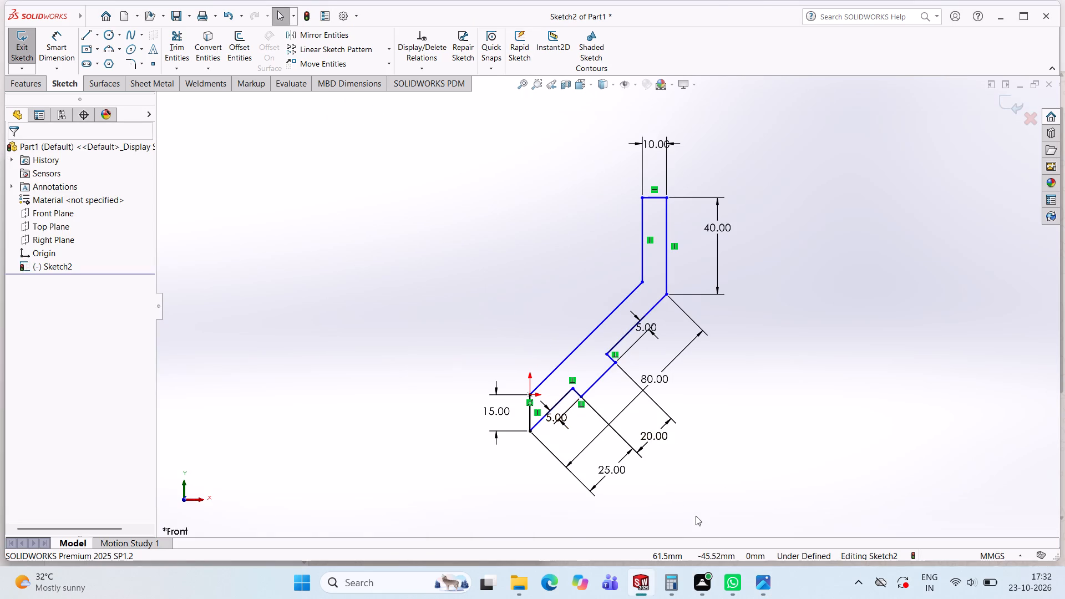
click(754, 580)
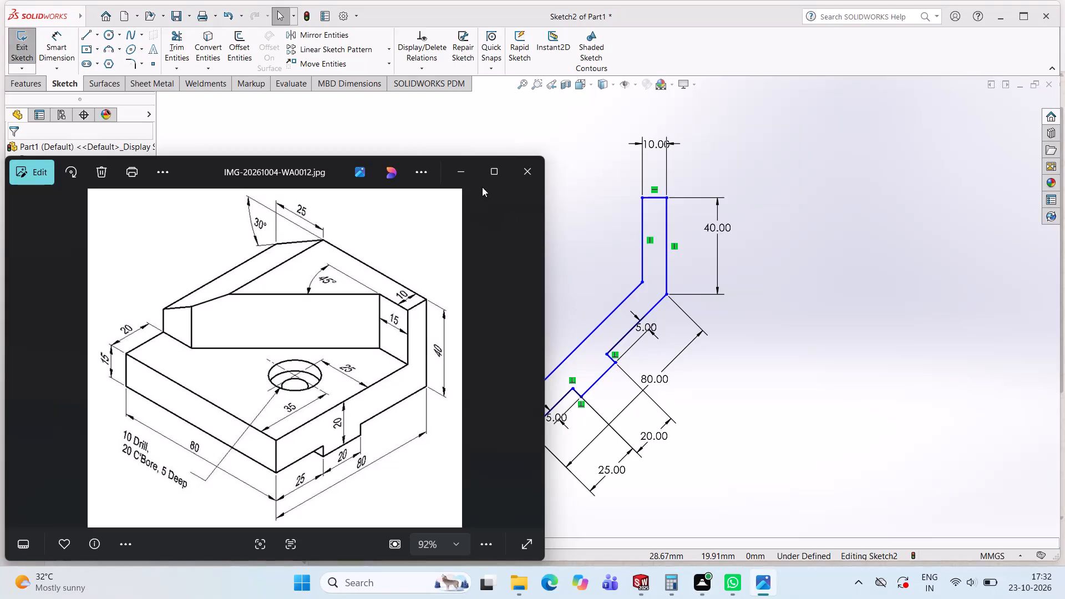
click(454, 169)
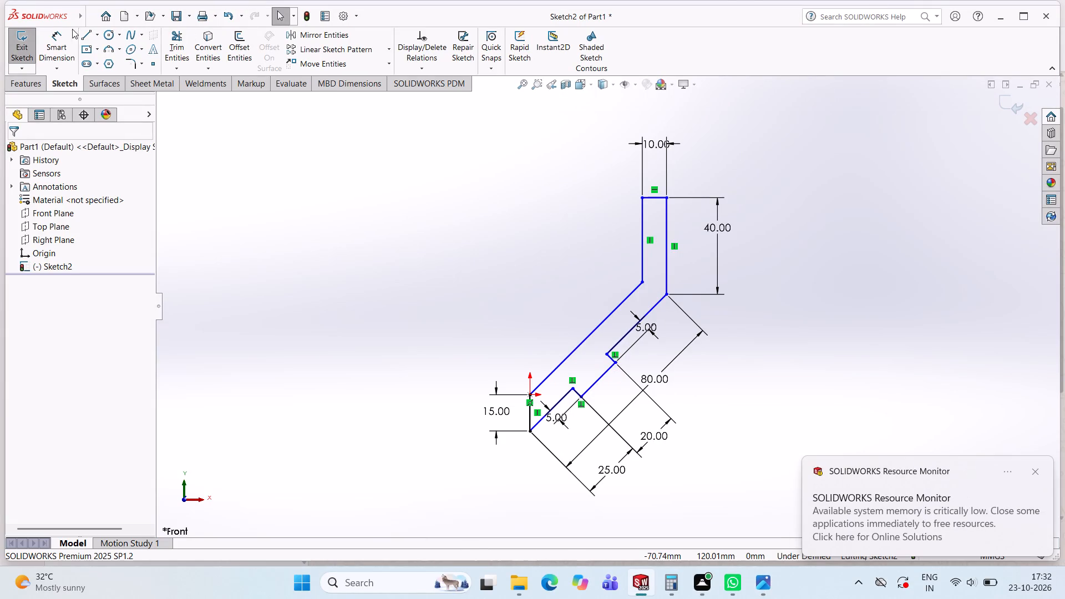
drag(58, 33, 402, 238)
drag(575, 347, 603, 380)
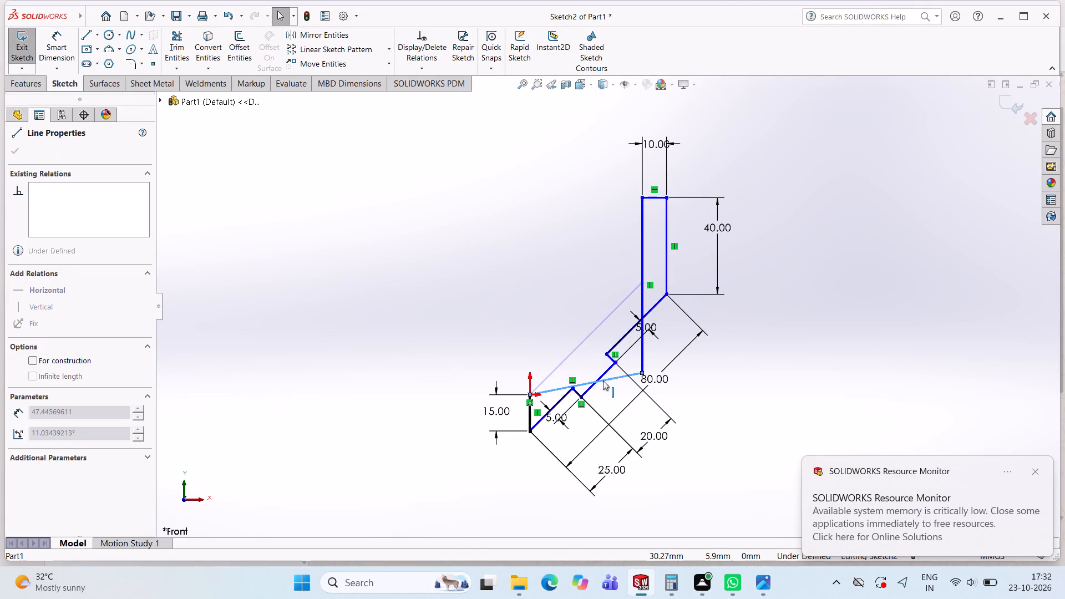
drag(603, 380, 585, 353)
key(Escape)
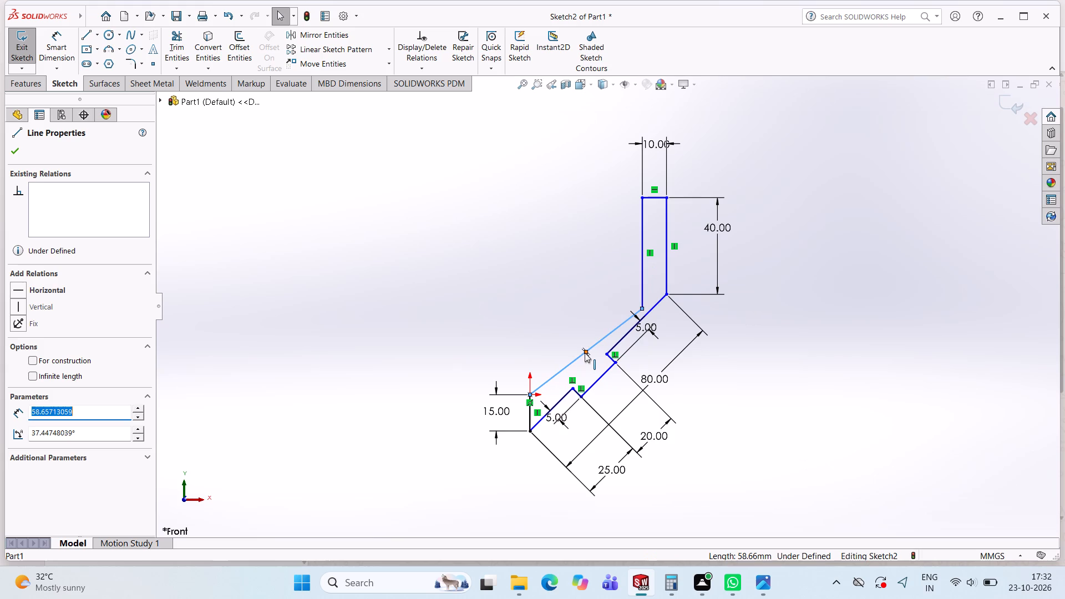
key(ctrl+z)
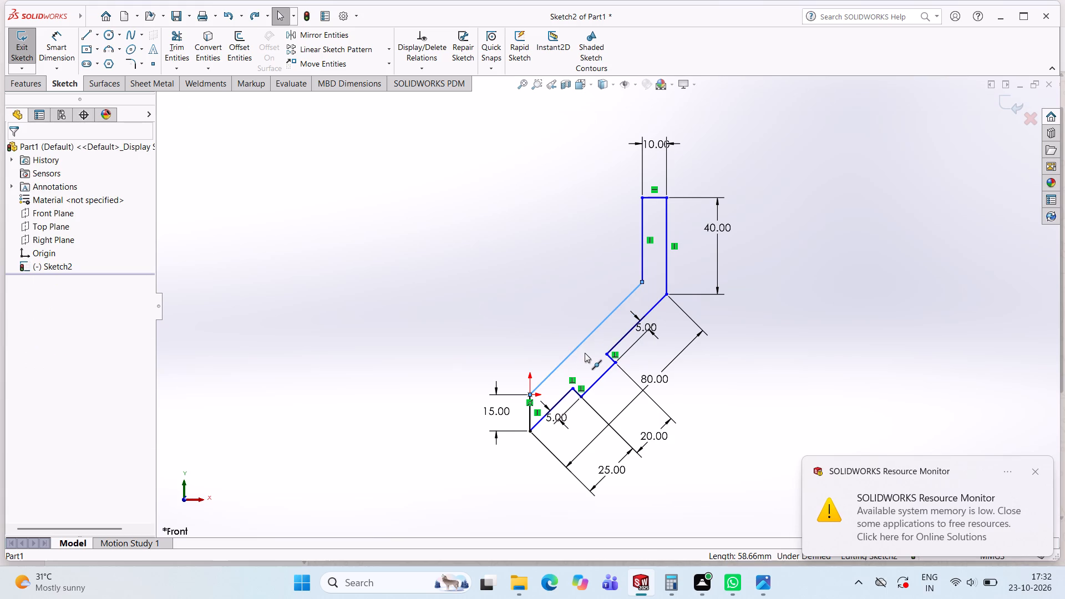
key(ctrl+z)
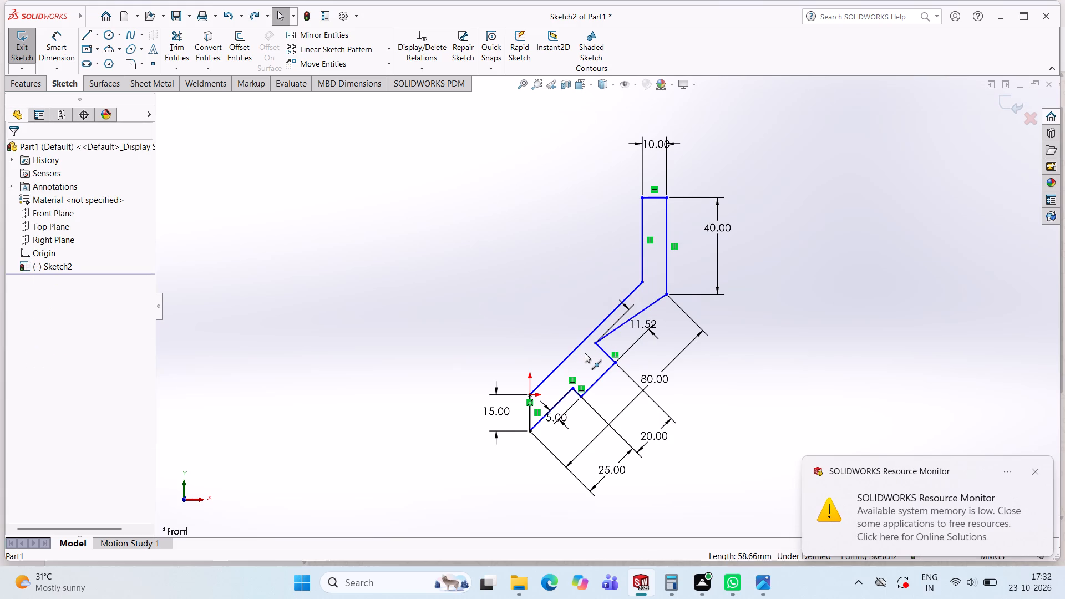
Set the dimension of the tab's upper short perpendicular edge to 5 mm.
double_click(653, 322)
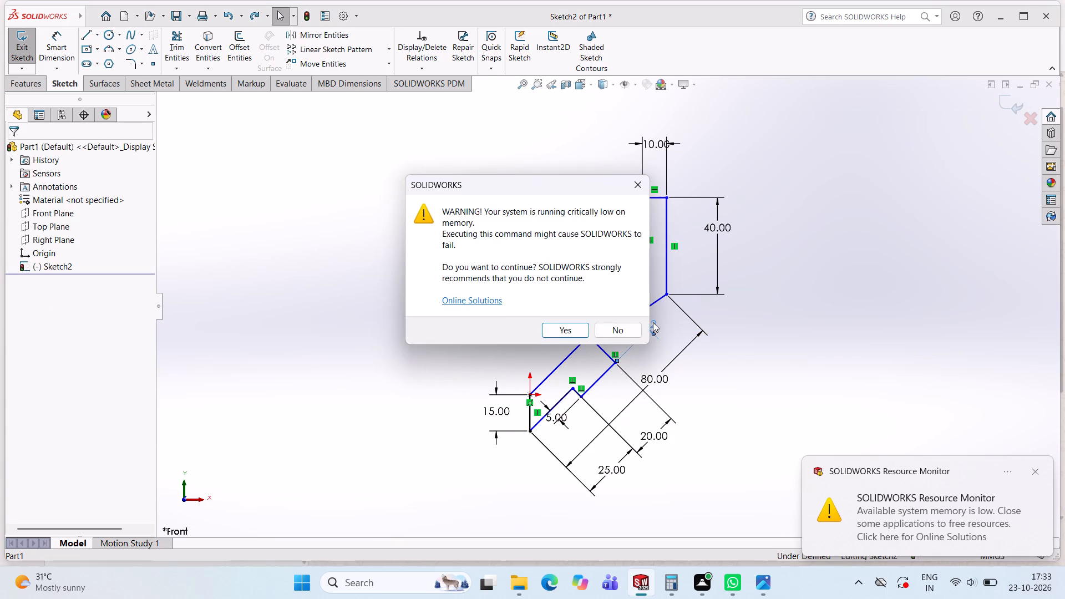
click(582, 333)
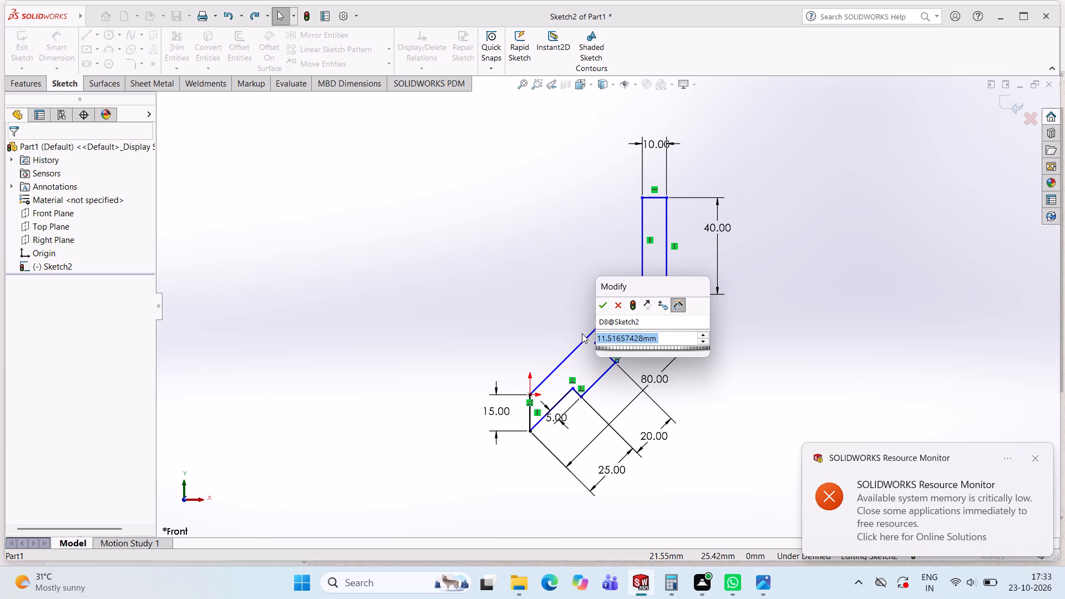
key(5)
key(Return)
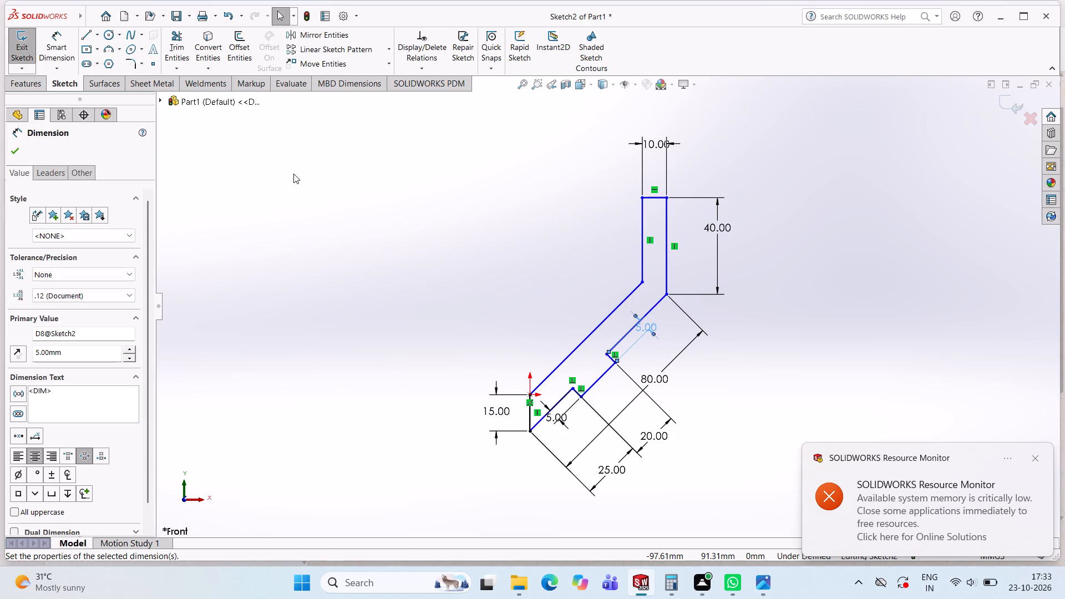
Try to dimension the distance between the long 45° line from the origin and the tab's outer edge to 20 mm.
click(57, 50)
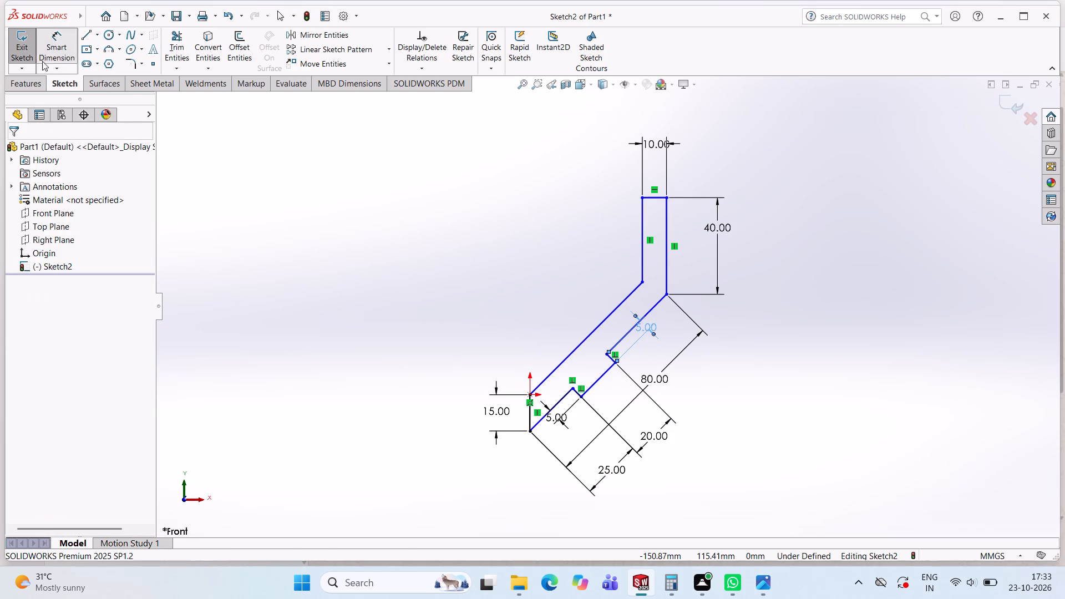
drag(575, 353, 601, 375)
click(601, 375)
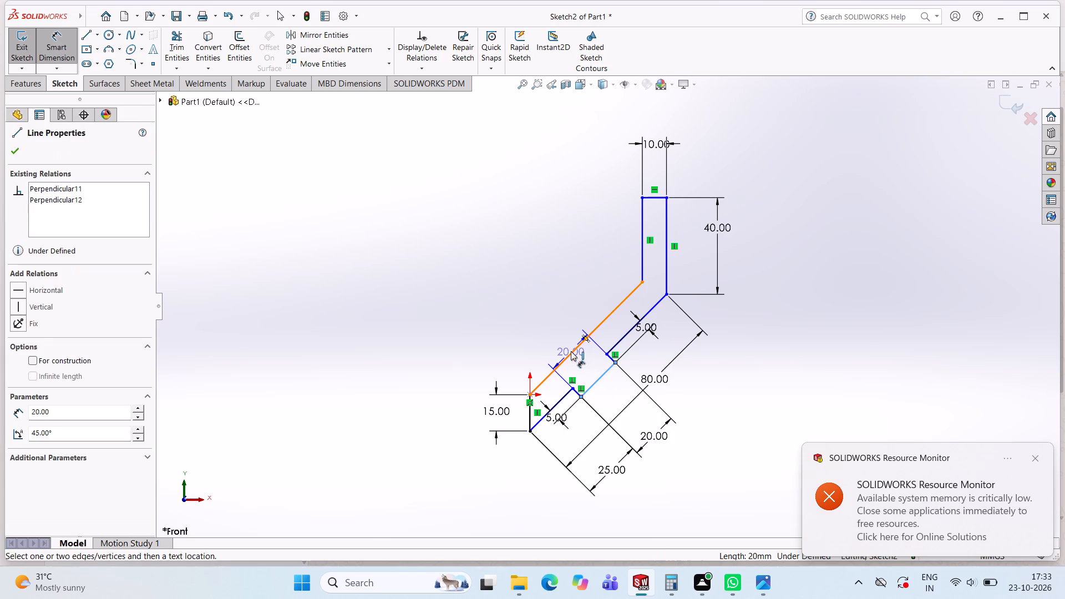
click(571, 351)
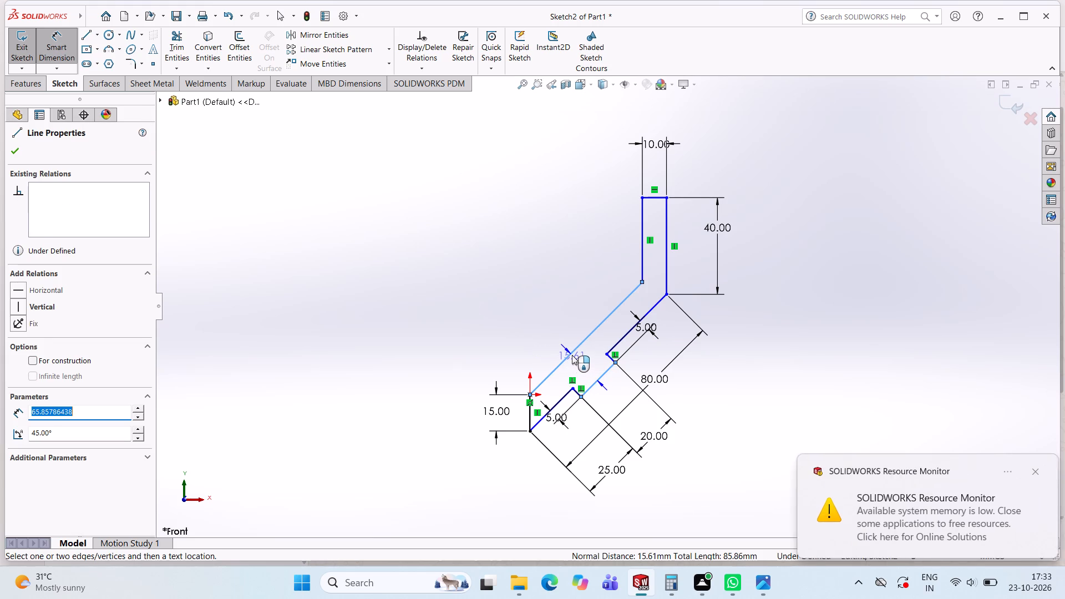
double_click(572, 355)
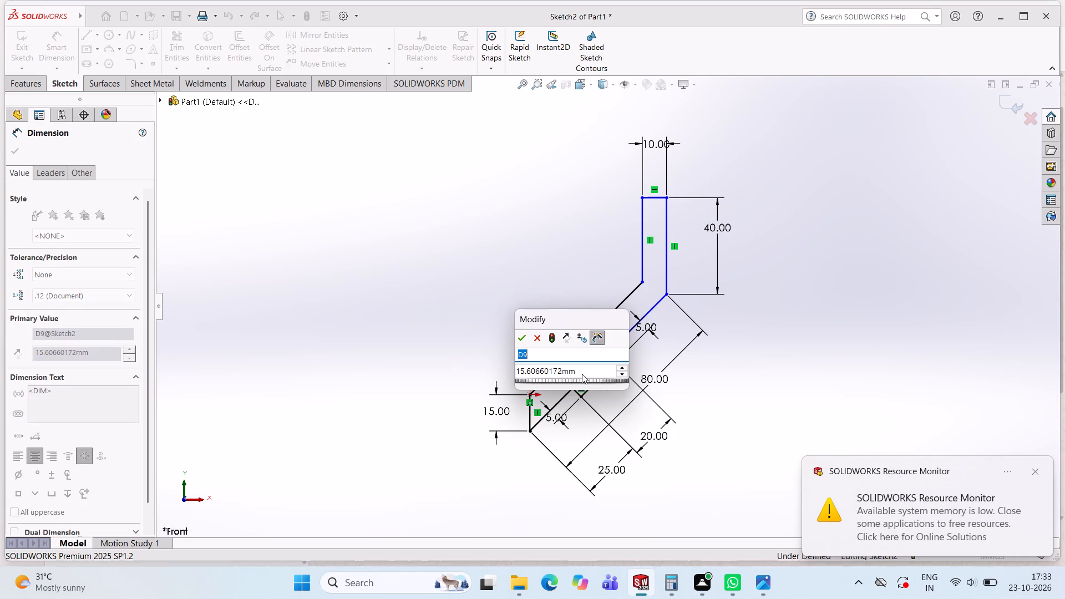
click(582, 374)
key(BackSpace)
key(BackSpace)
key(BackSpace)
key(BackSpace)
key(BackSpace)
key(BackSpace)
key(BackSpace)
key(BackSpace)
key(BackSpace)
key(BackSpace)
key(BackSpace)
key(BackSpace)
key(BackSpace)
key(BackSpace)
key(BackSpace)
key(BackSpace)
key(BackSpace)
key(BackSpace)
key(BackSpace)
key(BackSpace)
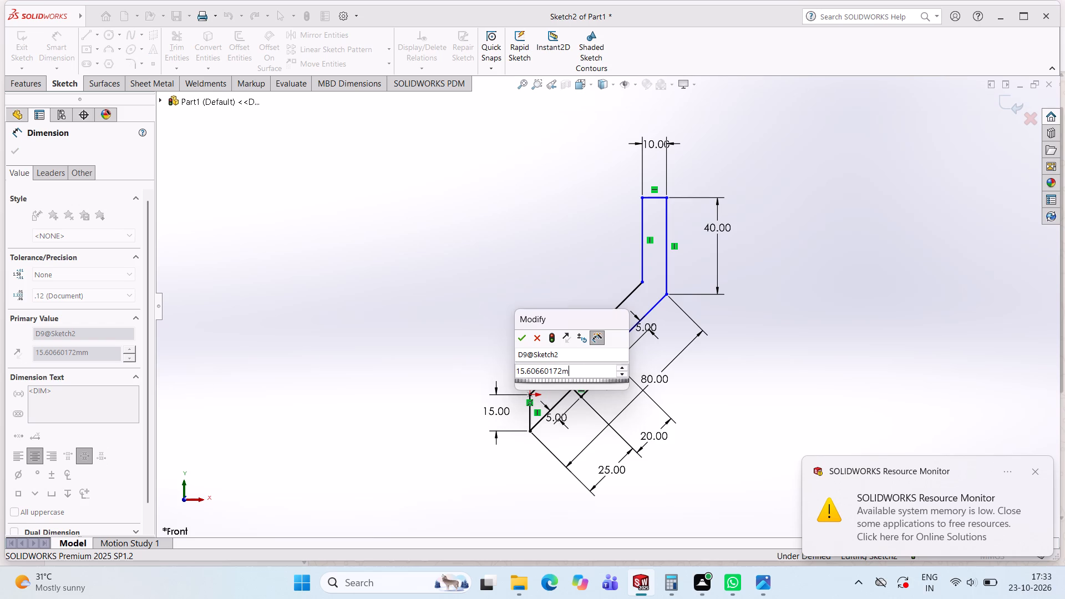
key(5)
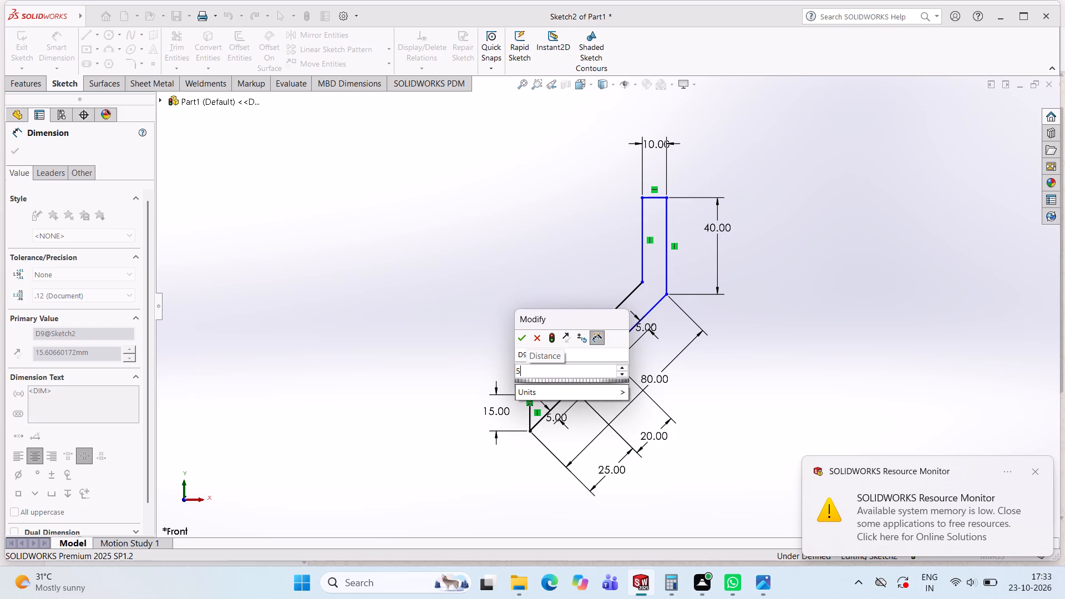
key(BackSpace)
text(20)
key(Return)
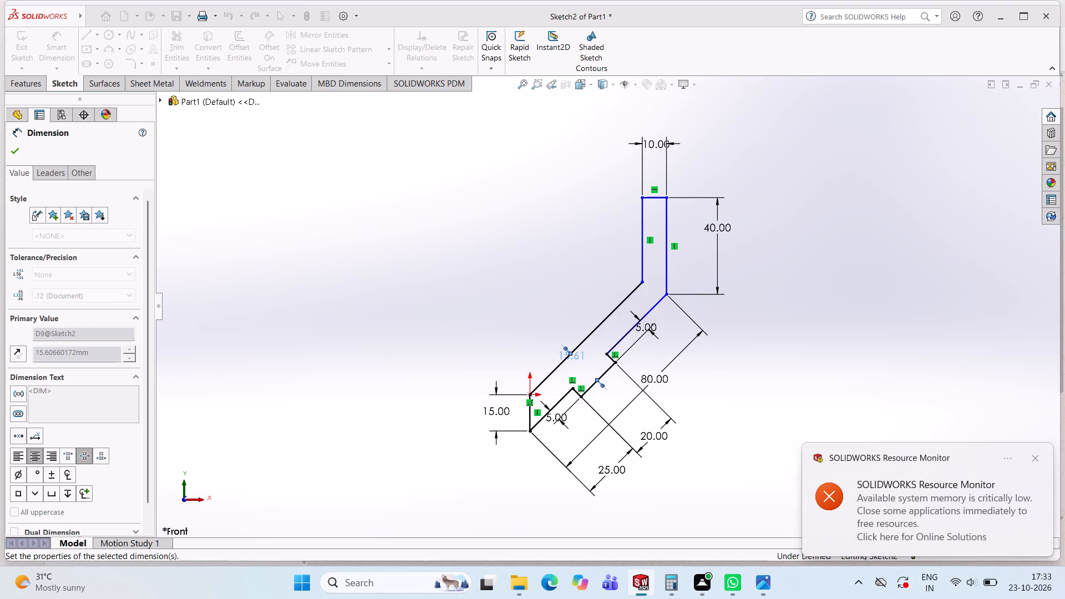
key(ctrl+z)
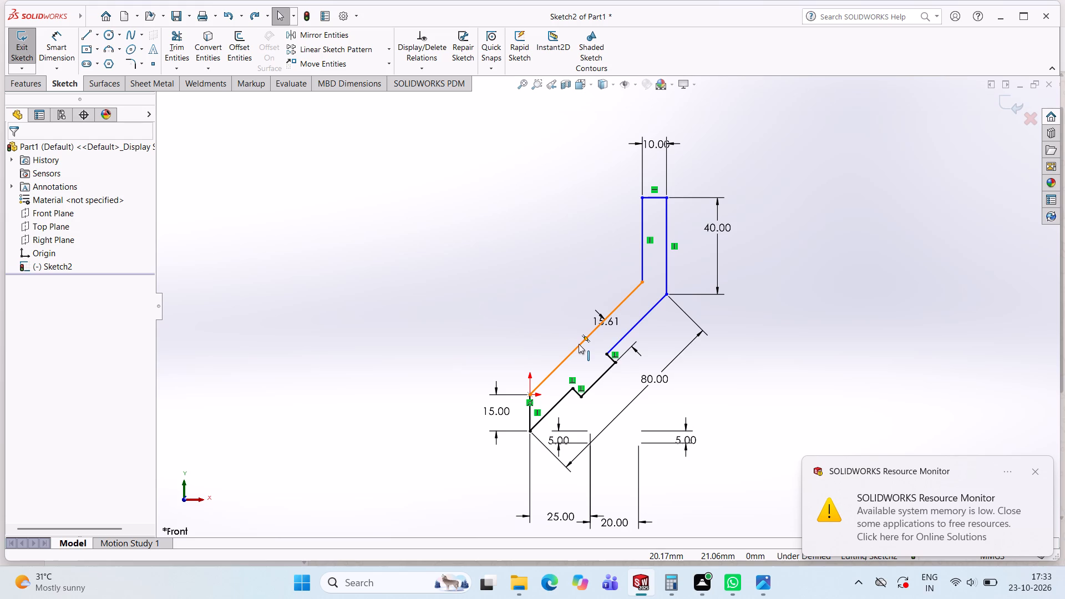
Recheck the reference drawing and delete the profile lines and their dimensions, except the 15 mm vertical line and the 25 mm lowest 45° segment.
click(761, 579)
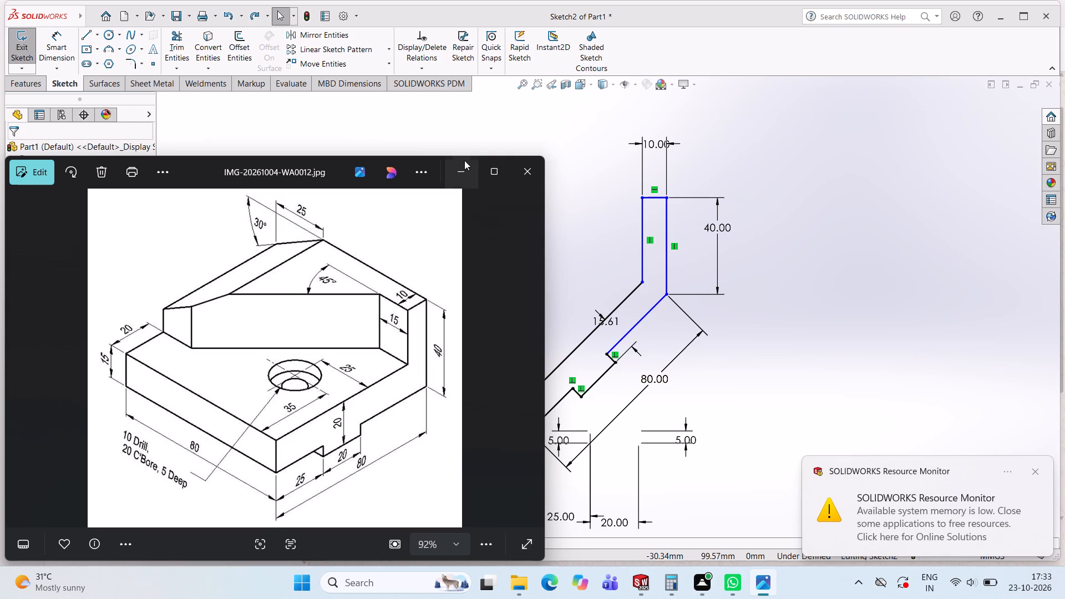
click(466, 175)
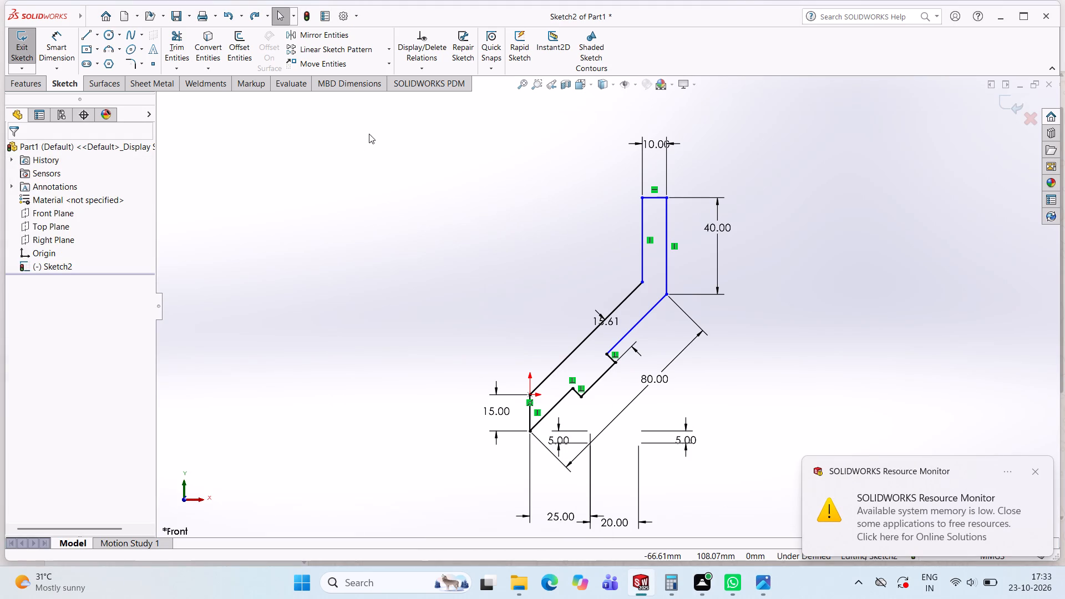
drag(369, 134, 731, 422)
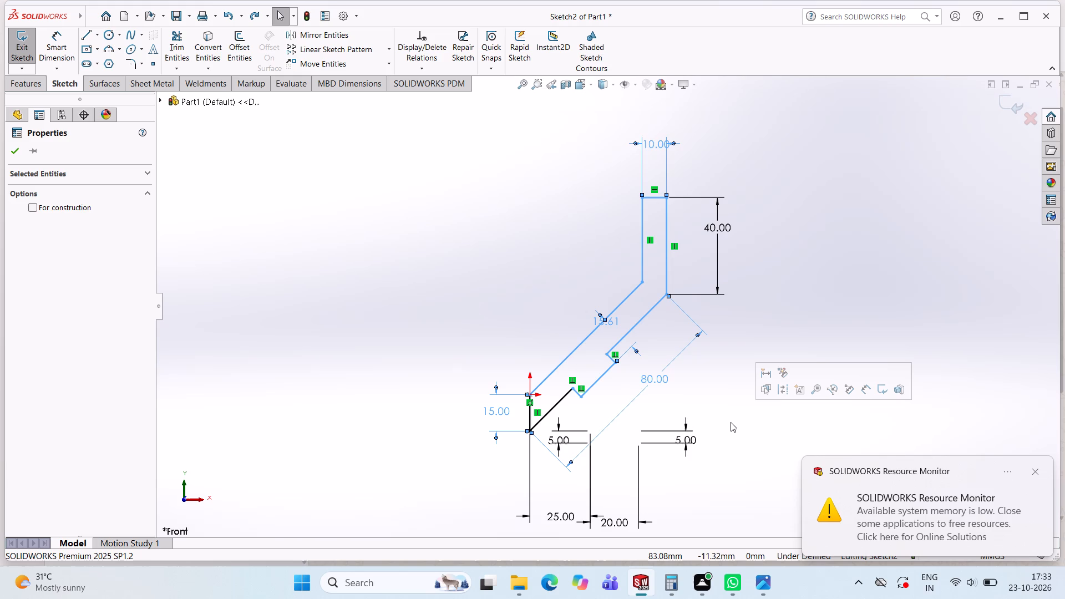
key(Delete)
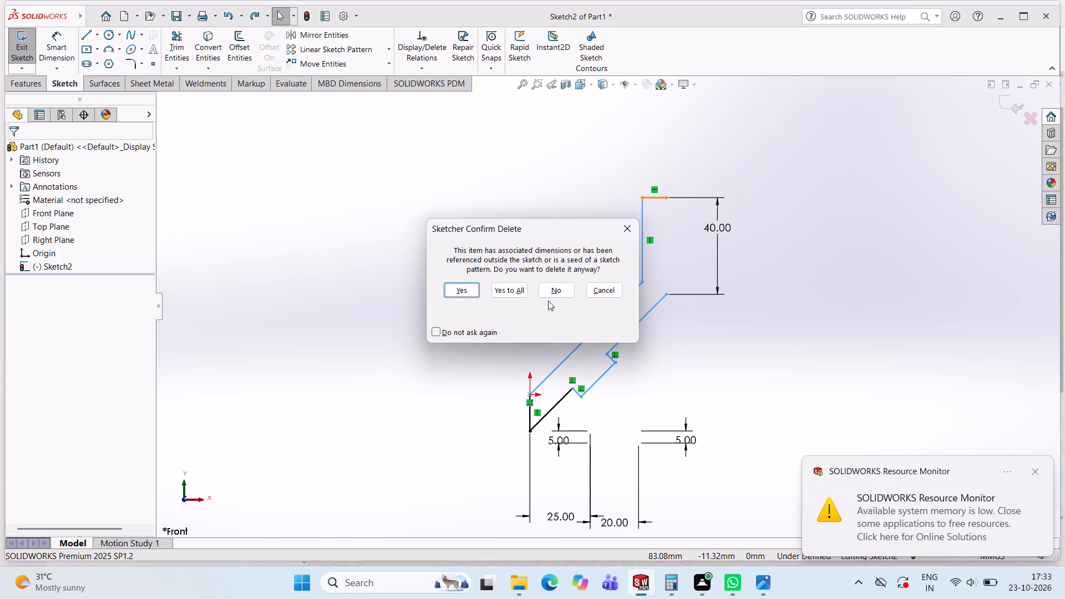
click(463, 290)
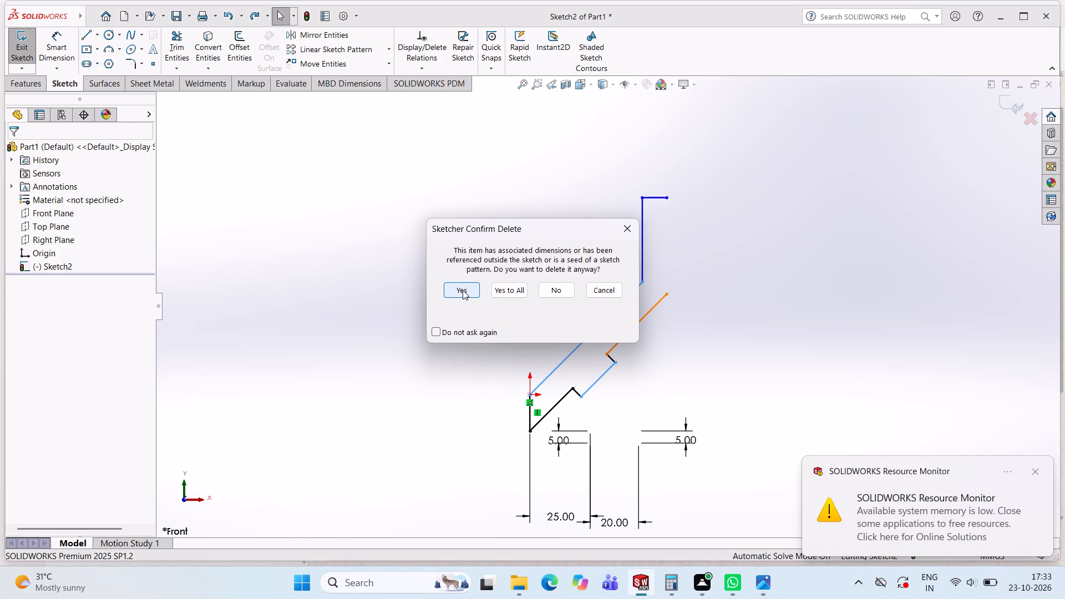
click(463, 290)
click(463, 290)
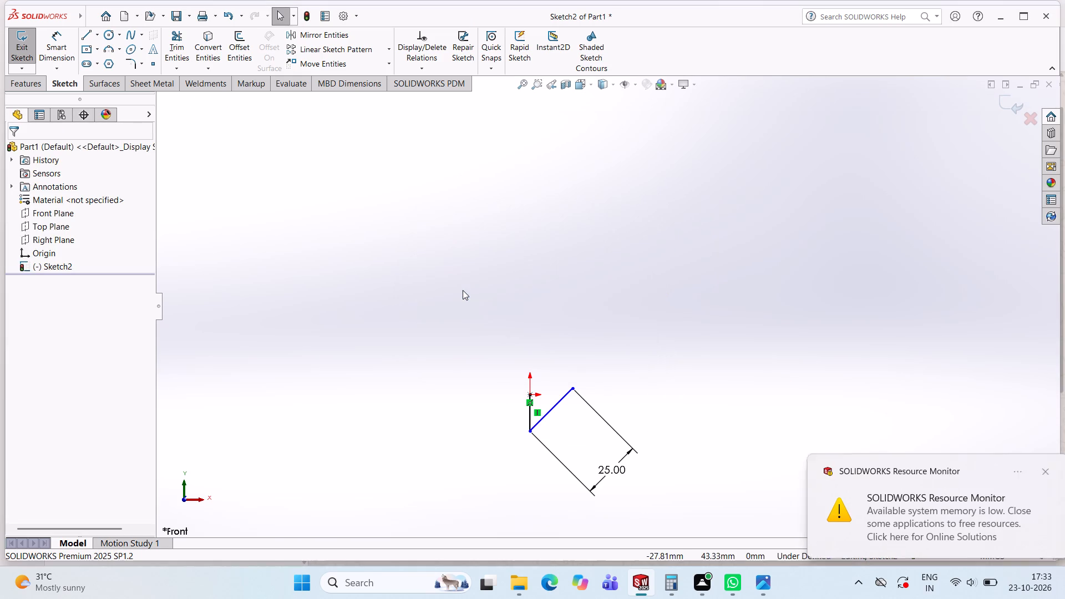
Delete the remaining vertical line and 45° segment together with the 25 mm dimension from the profile sketch.
drag(509, 357, 627, 461)
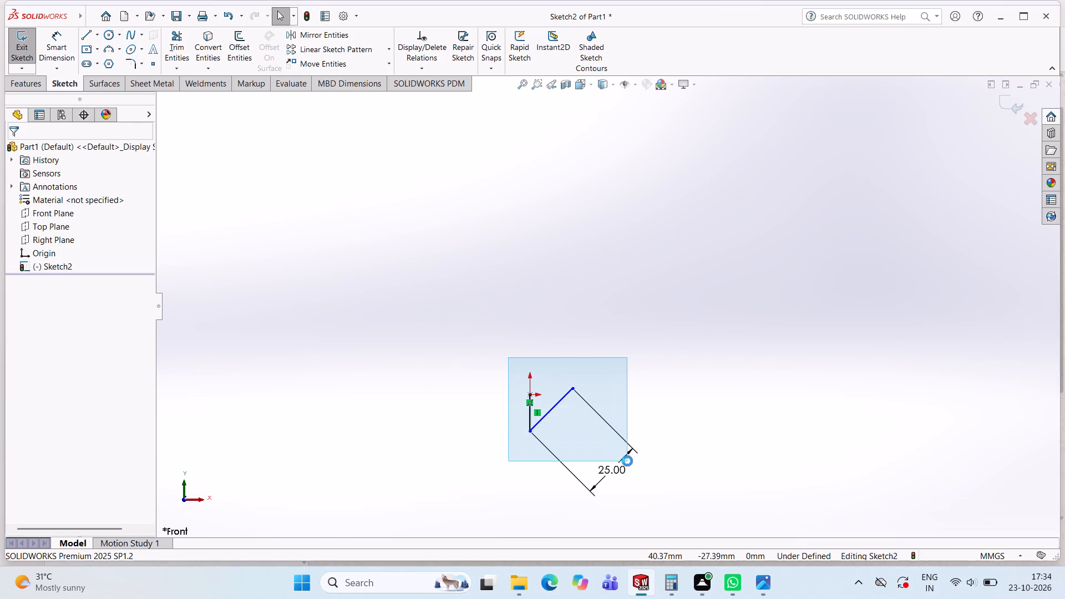
key(Delete)
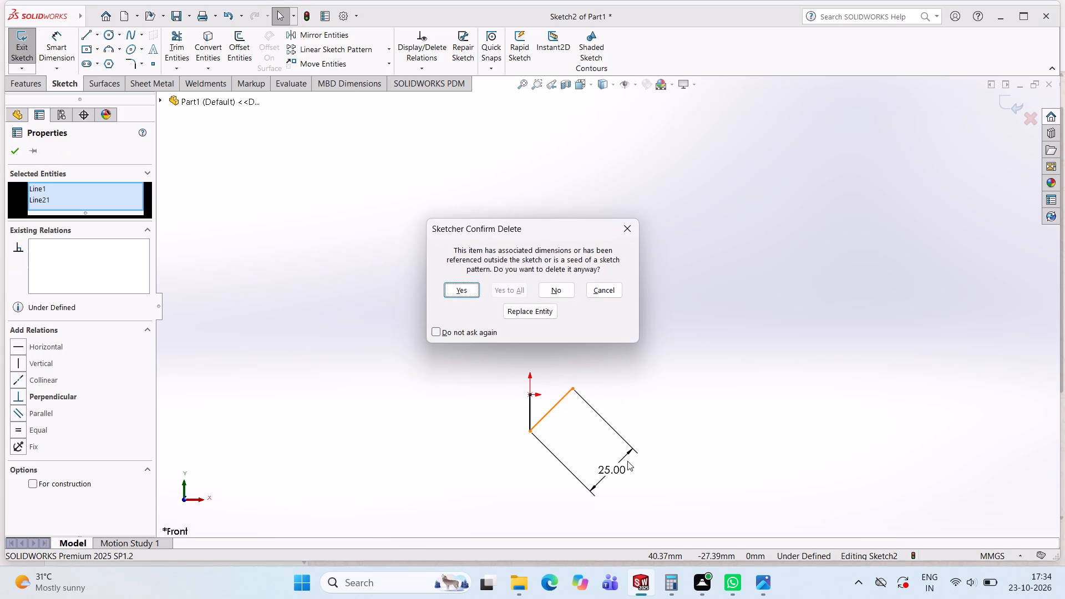
click(462, 291)
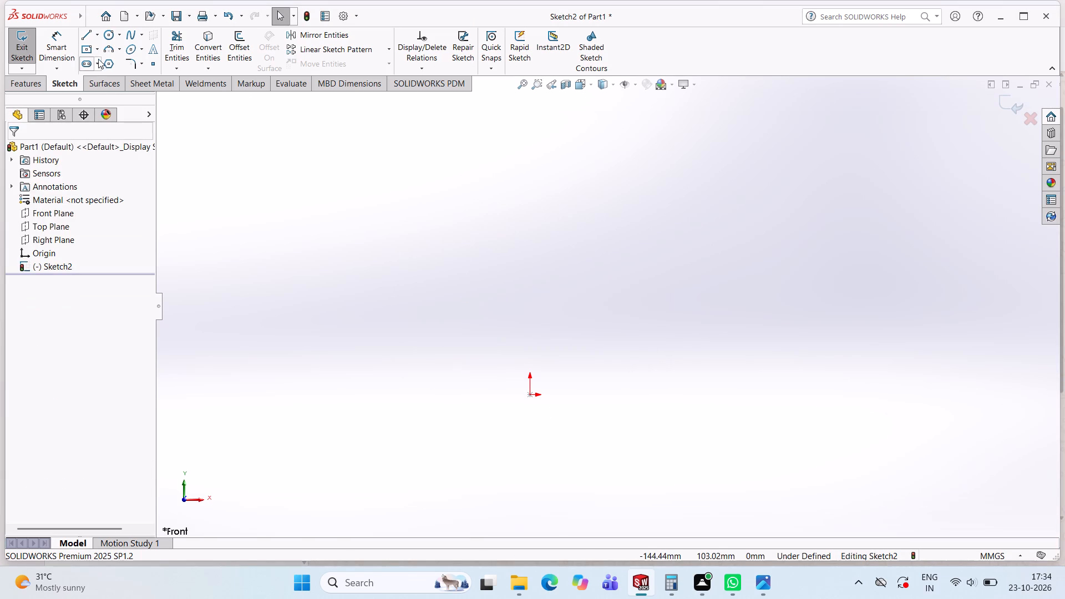
Sketch a center rectangle about 154 mm wide and 29 mm high, centred on the origin.
click(86, 48)
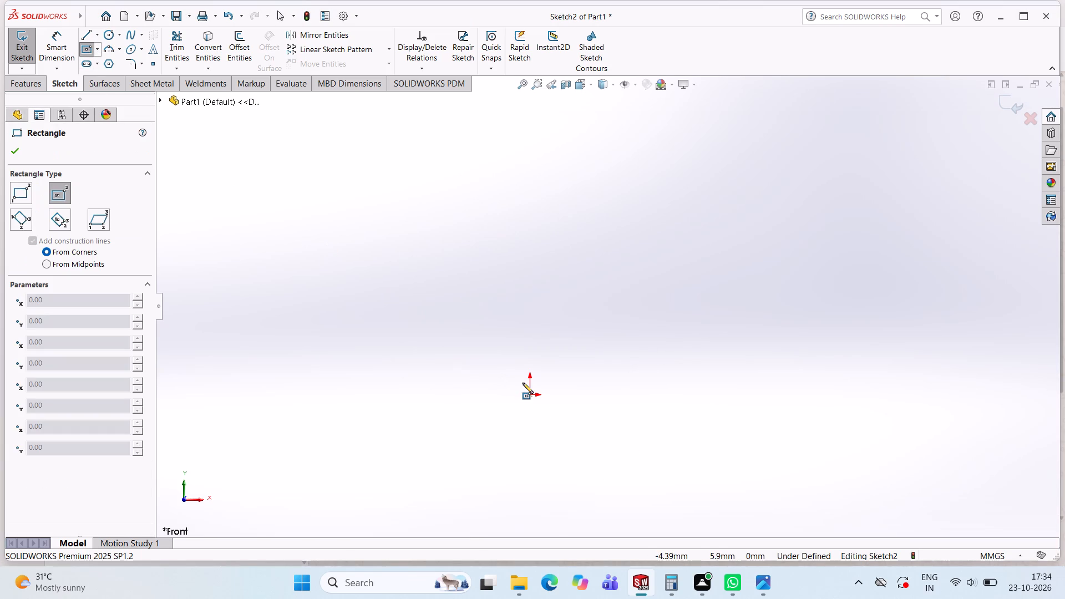
drag(531, 394, 681, 357)
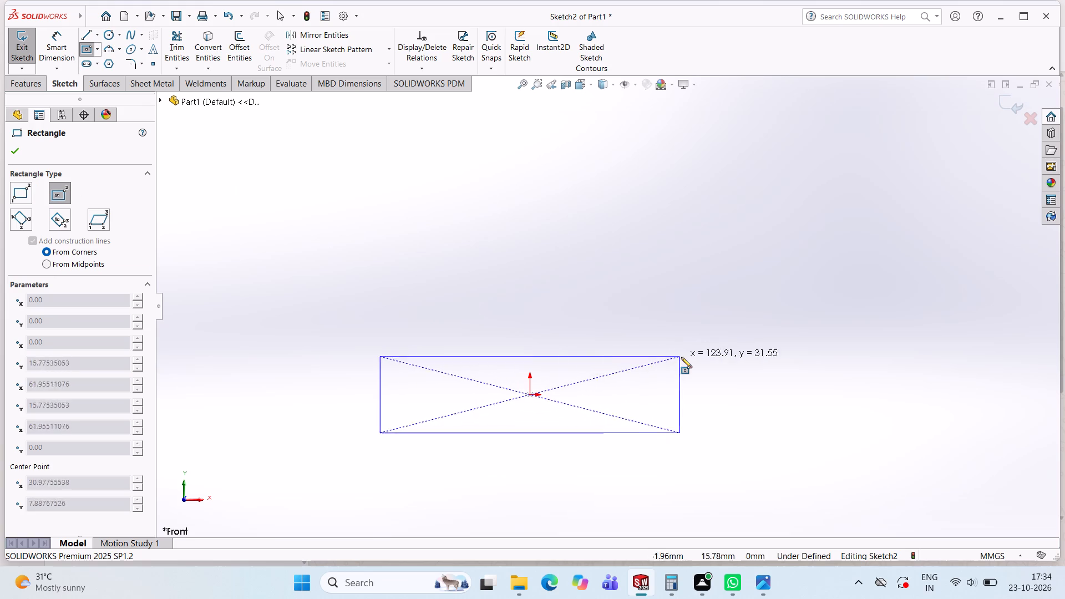
drag(681, 357, 745, 353)
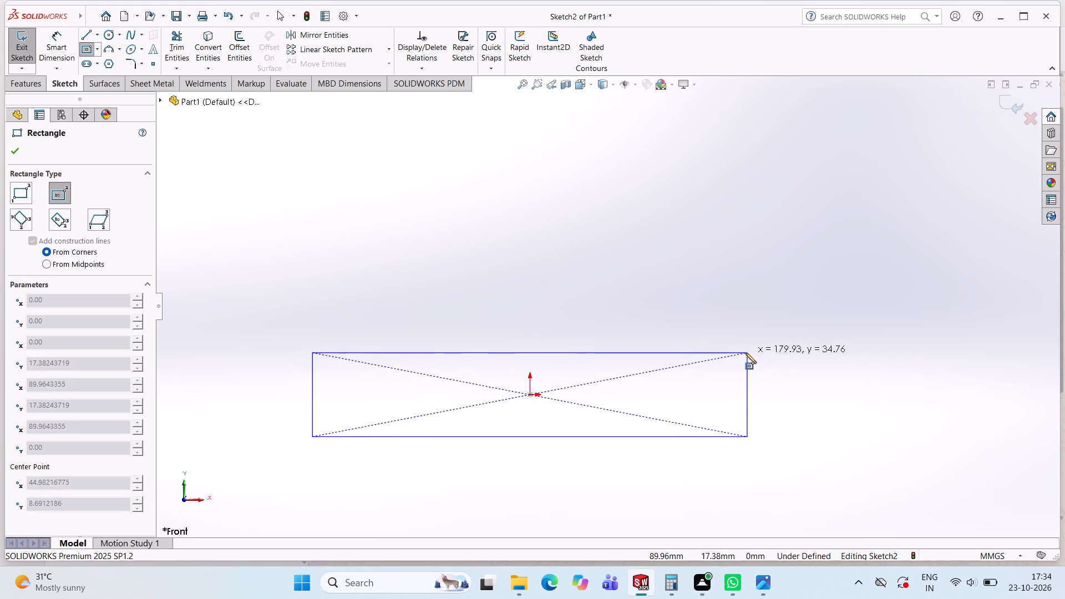
drag(745, 353, 716, 359)
click(716, 359)
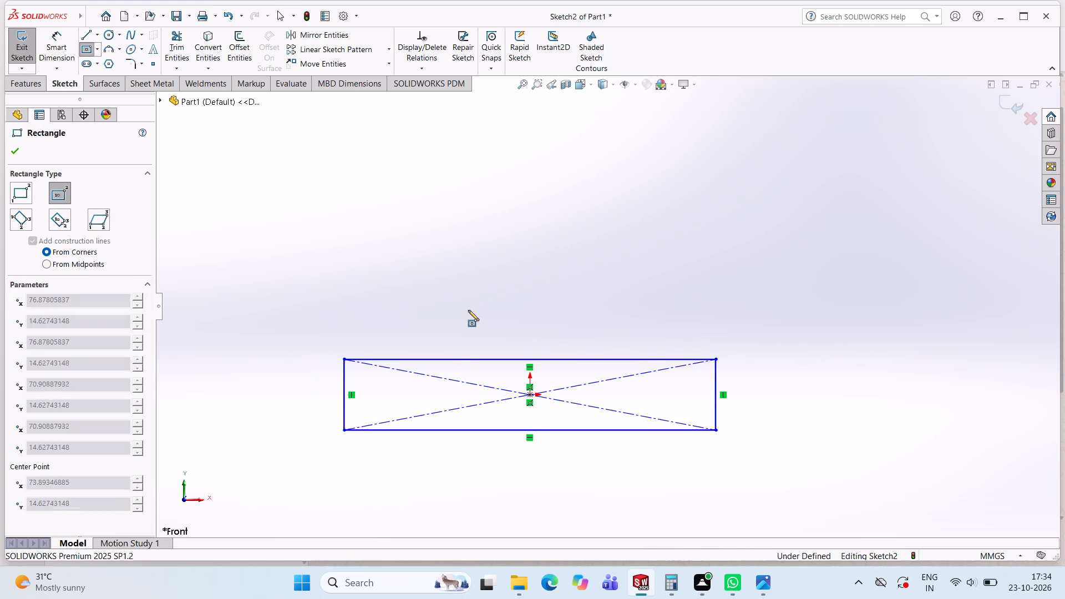
key(Escape)
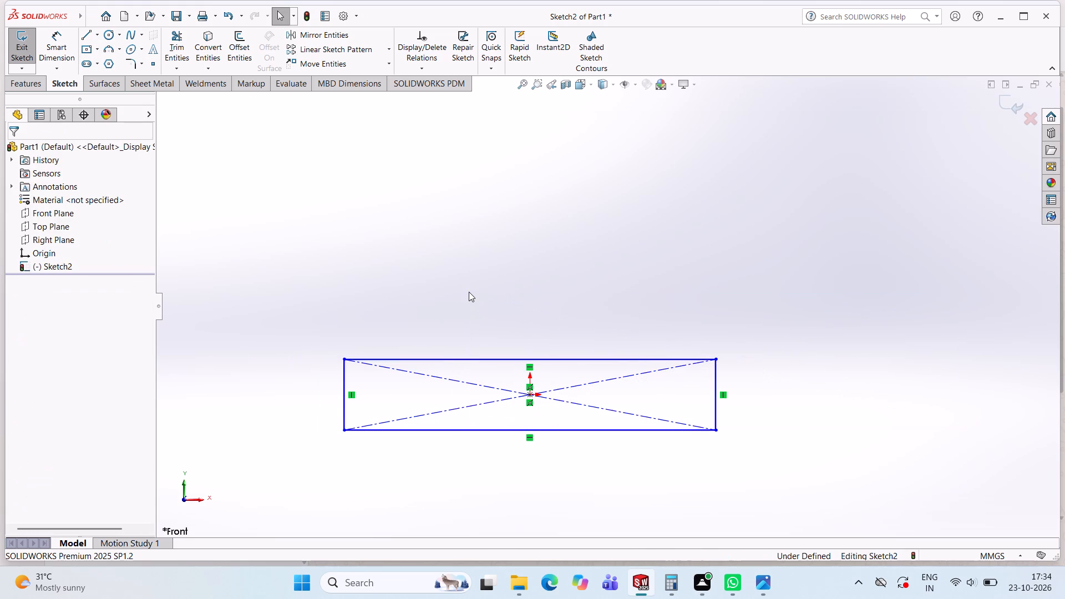
key(Escape)
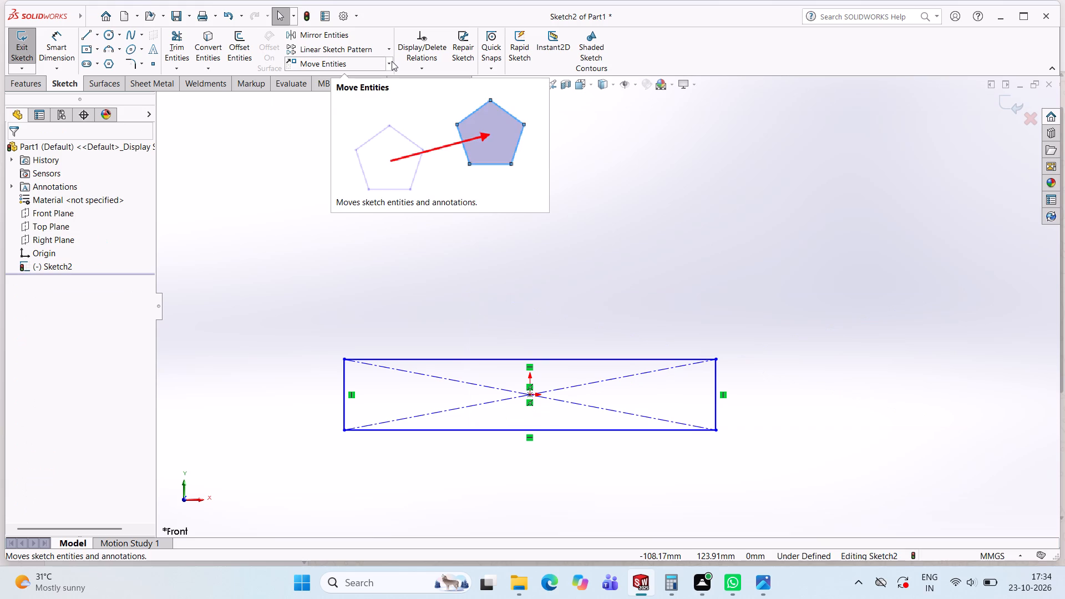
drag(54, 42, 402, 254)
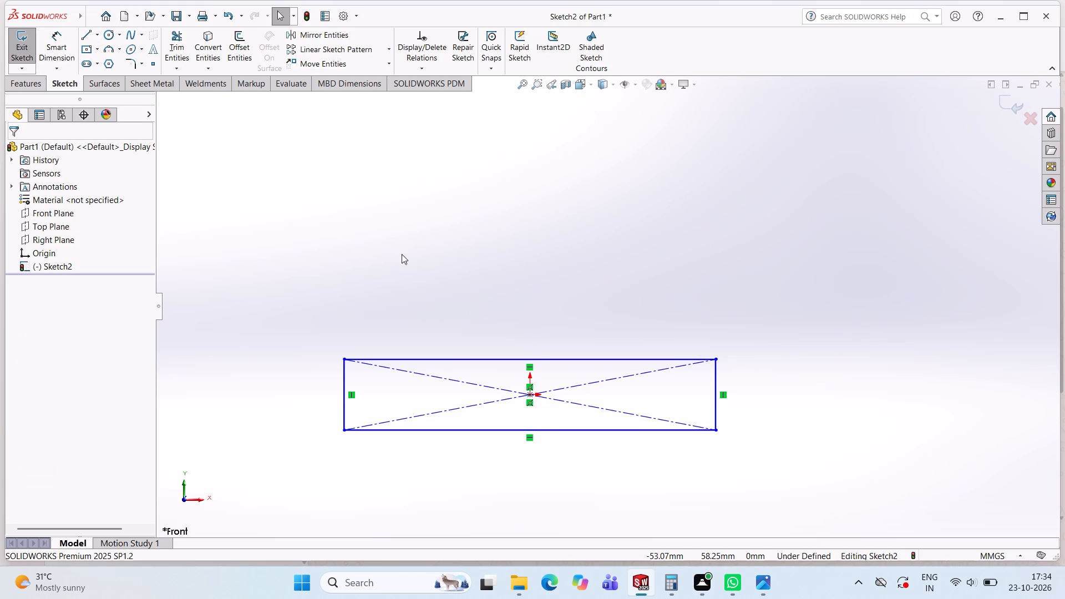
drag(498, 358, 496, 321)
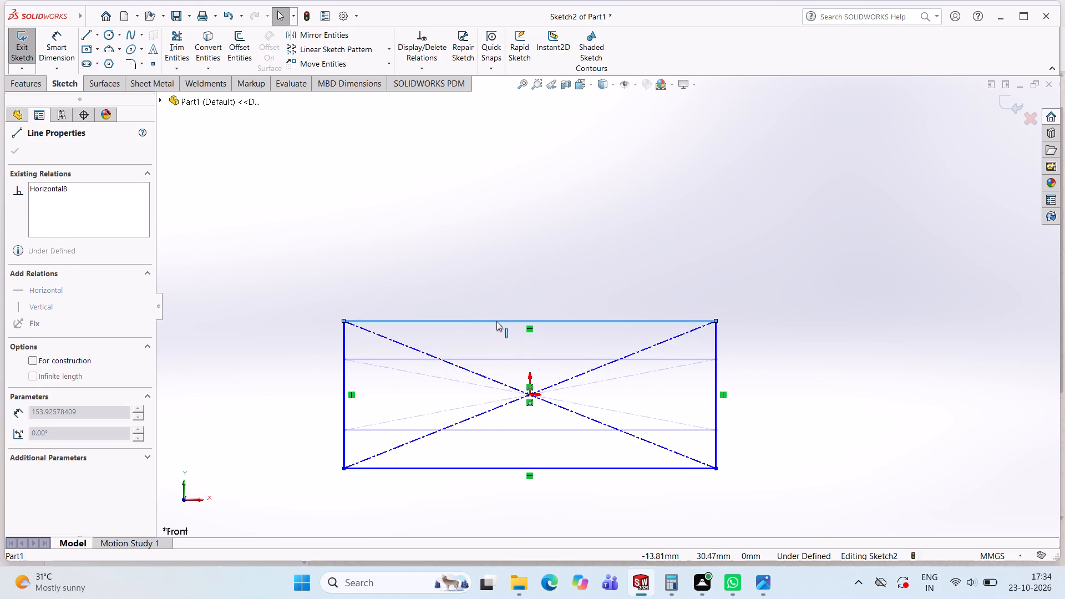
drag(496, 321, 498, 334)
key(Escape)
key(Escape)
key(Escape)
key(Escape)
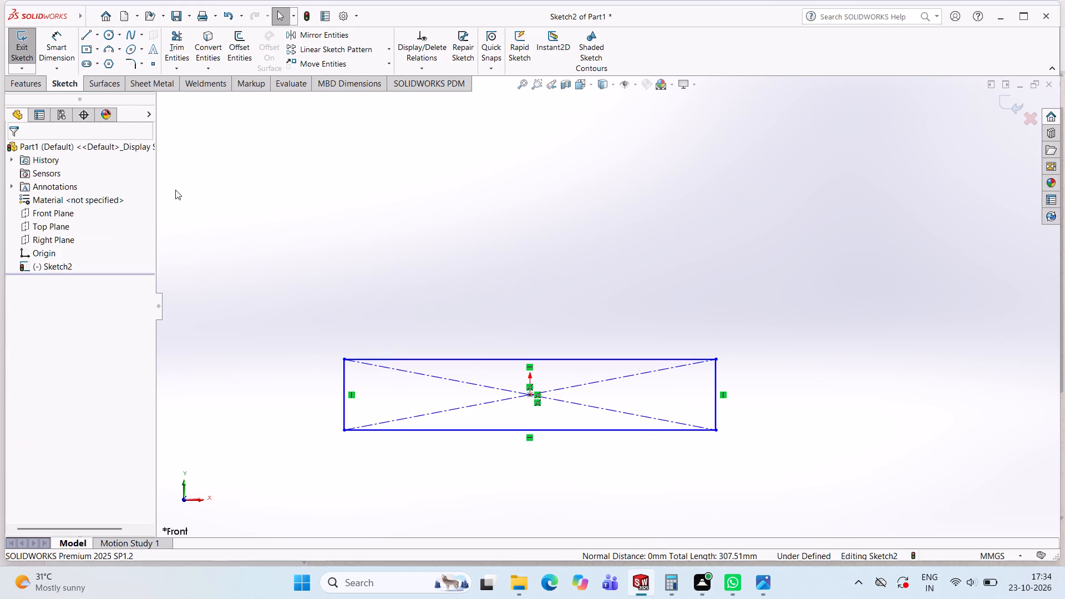
Dimension the rectangle's upper horizontal edge to 80 mm.
click(62, 52)
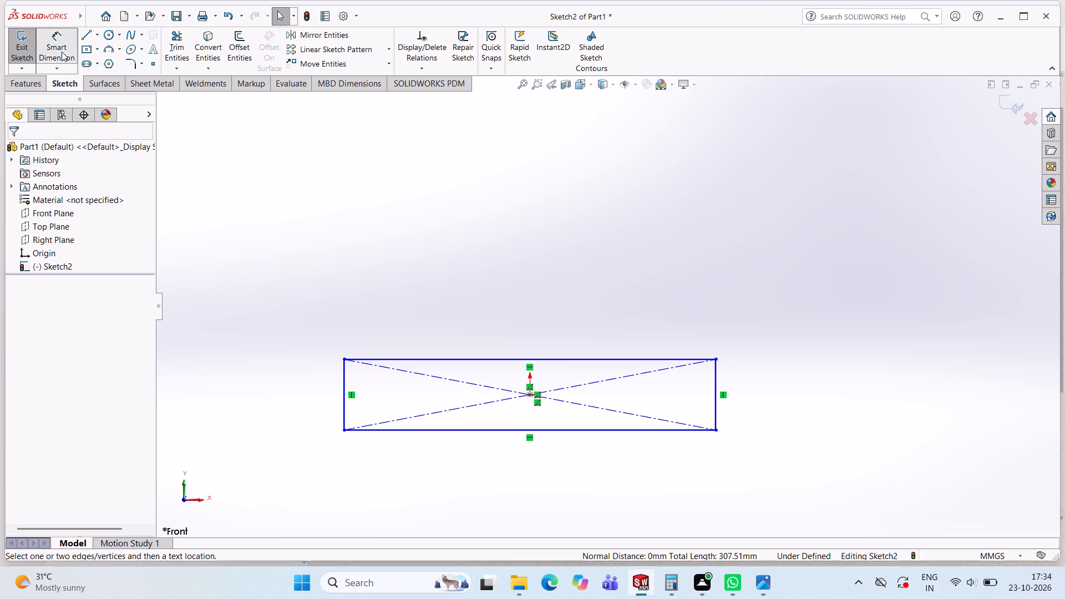
click(441, 357)
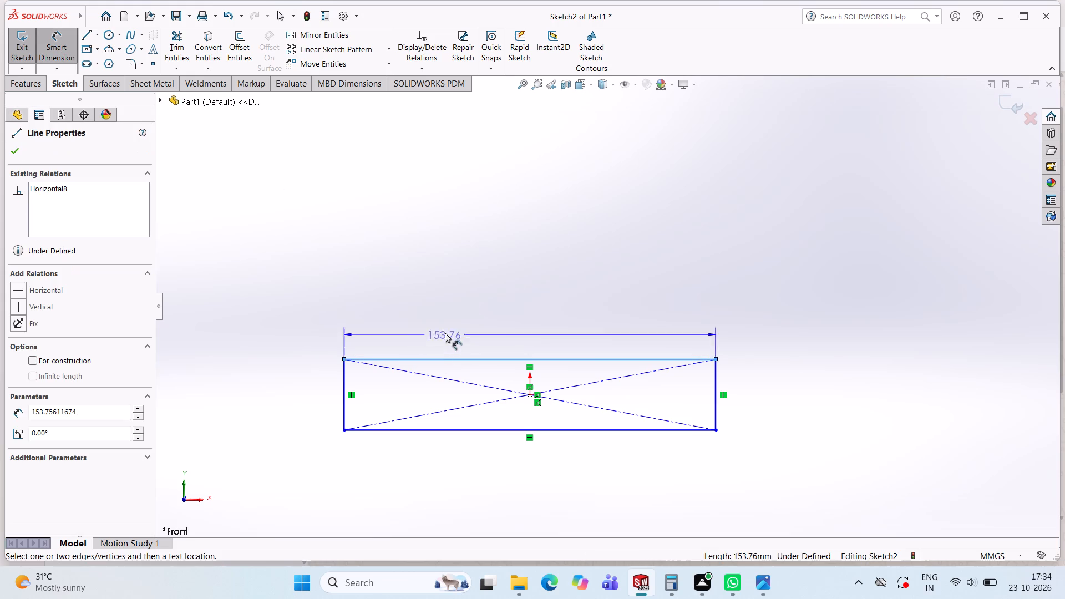
double_click(449, 316)
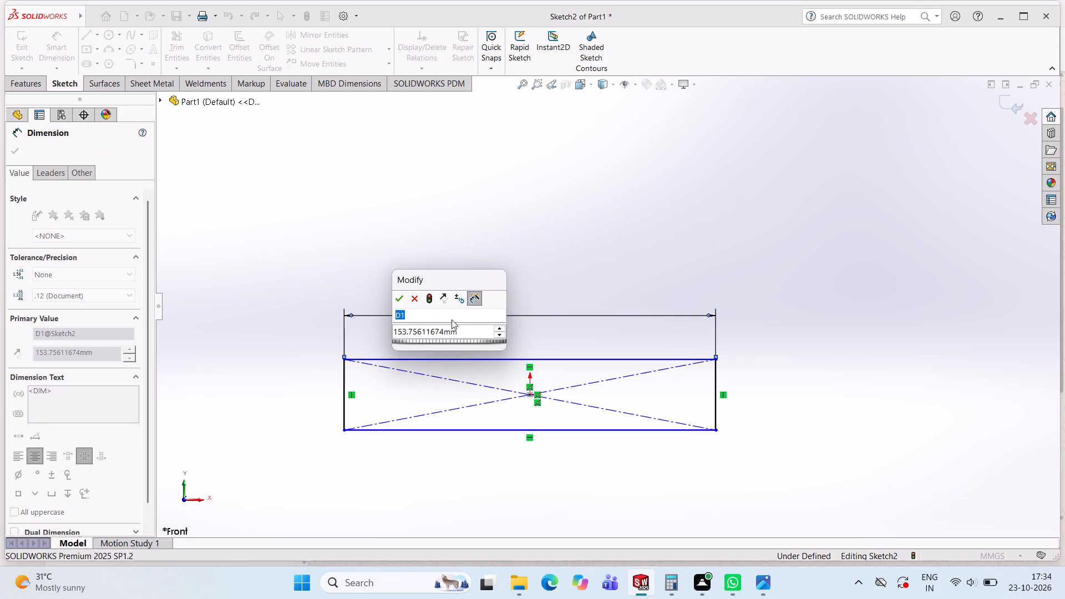
click(455, 326)
click(459, 330)
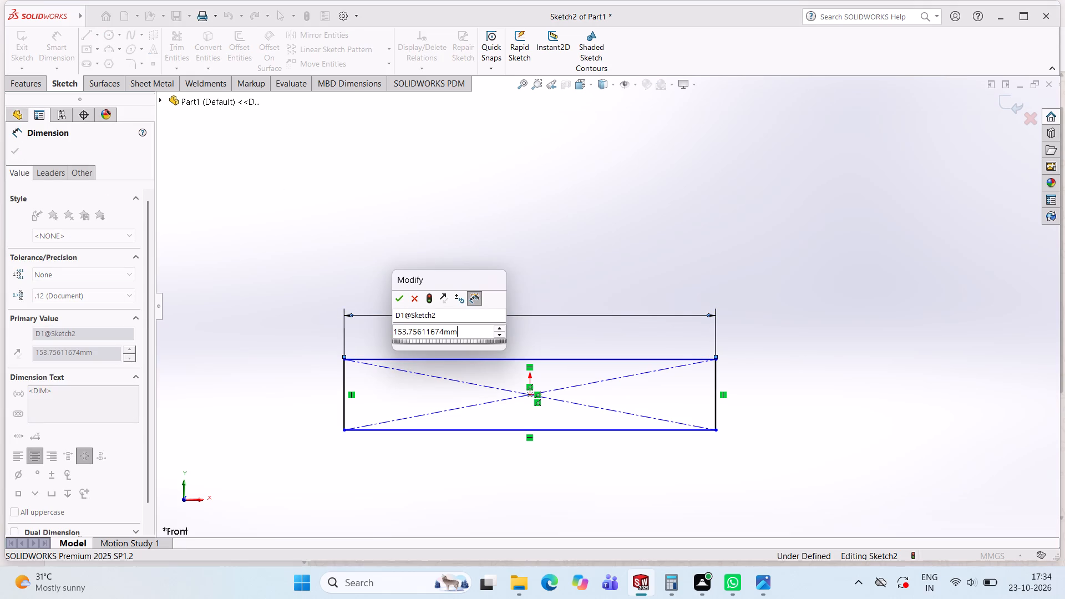
click(459, 330)
key(BackSpace)
key(BackSpace)
key(BackSpace)
key(BackSpace)
key(BackSpace)
key(BackSpace)
key(BackSpace)
key(BackSpace)
key(BackSpace)
key(BackSpace)
key(BackSpace)
key(BackSpace)
key(BackSpace)
key(BackSpace)
key(BackSpace)
key(BackSpace)
key(BackSpace)
key(BackSpace)
key(BackSpace)
key(BackSpace)
text(80)
key(Return)
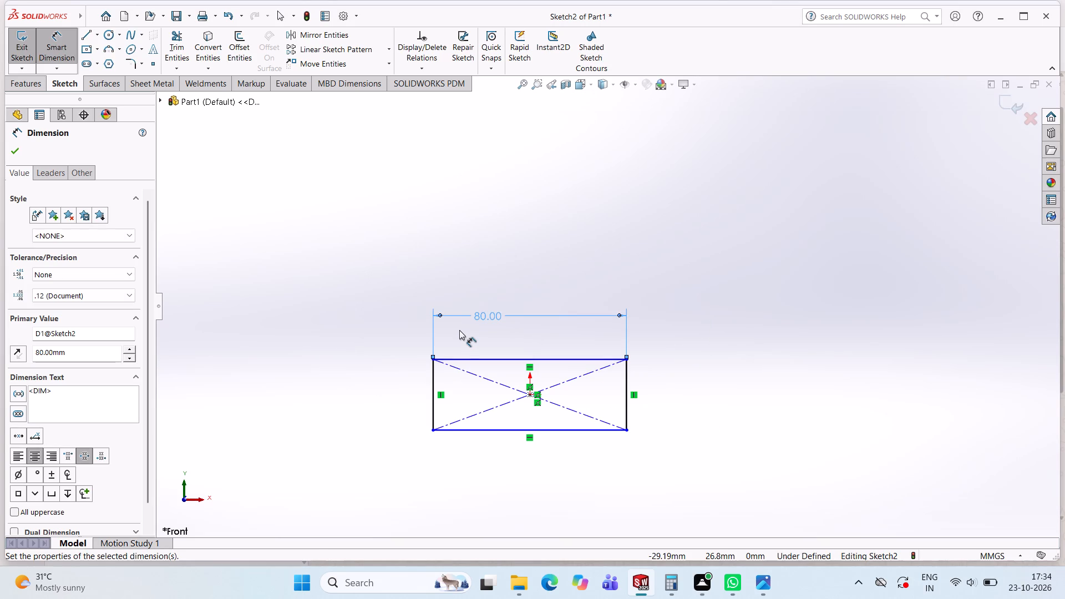
Dimension the rectangle's vertical edge to 15 mm.
drag(432, 407, 404, 407)
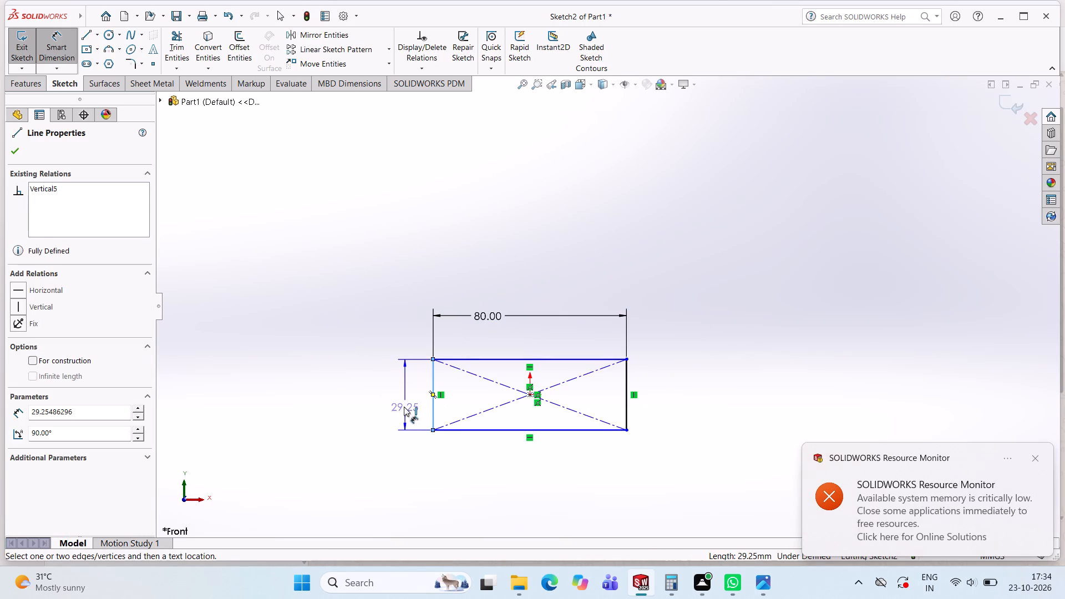
drag(404, 407, 403, 407)
click(403, 407)
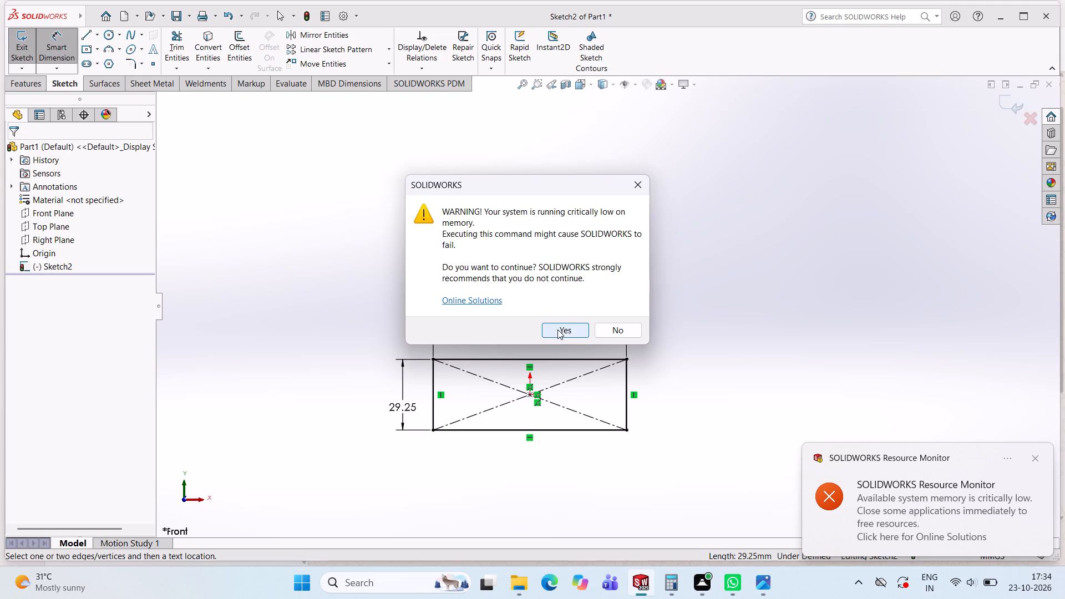
click(557, 329)
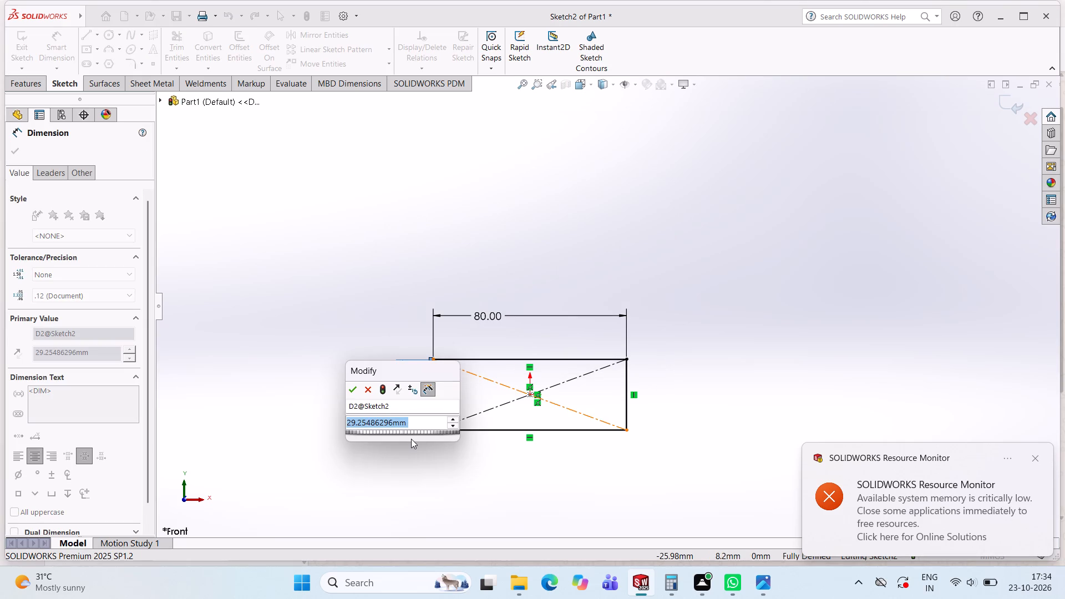
text(15)
key(Return)
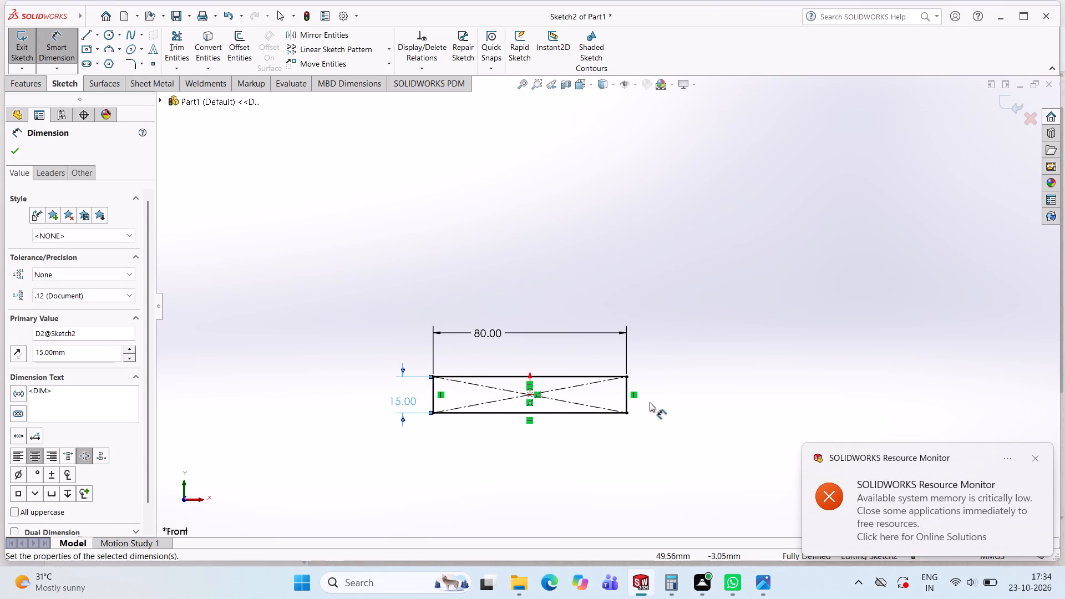
Close the sketch and extrude the rectangle as a blind boss to a depth of 80 mm.
click(1003, 105)
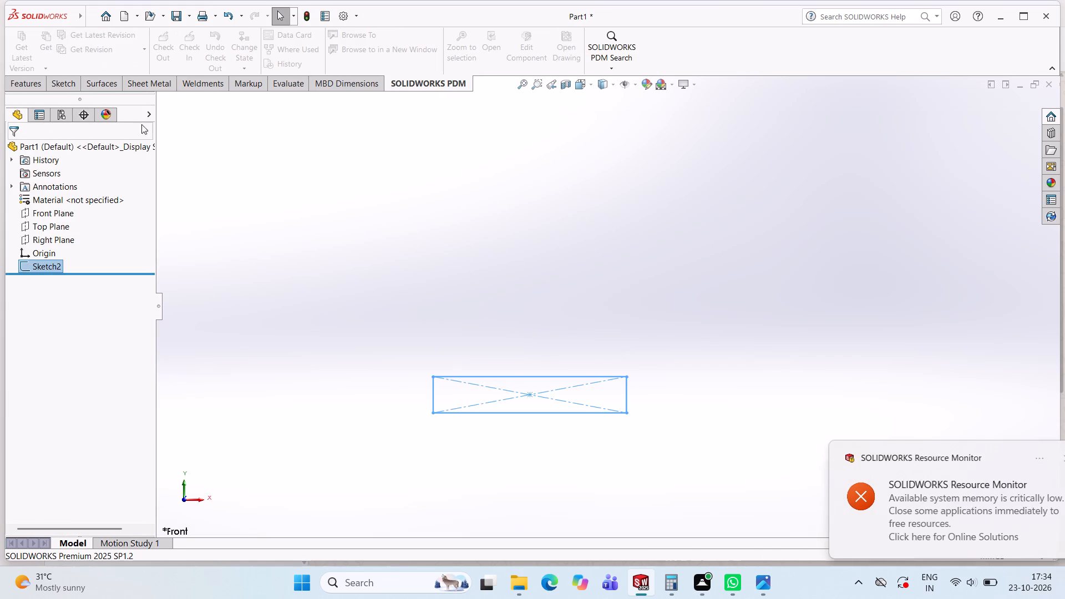
click(29, 89)
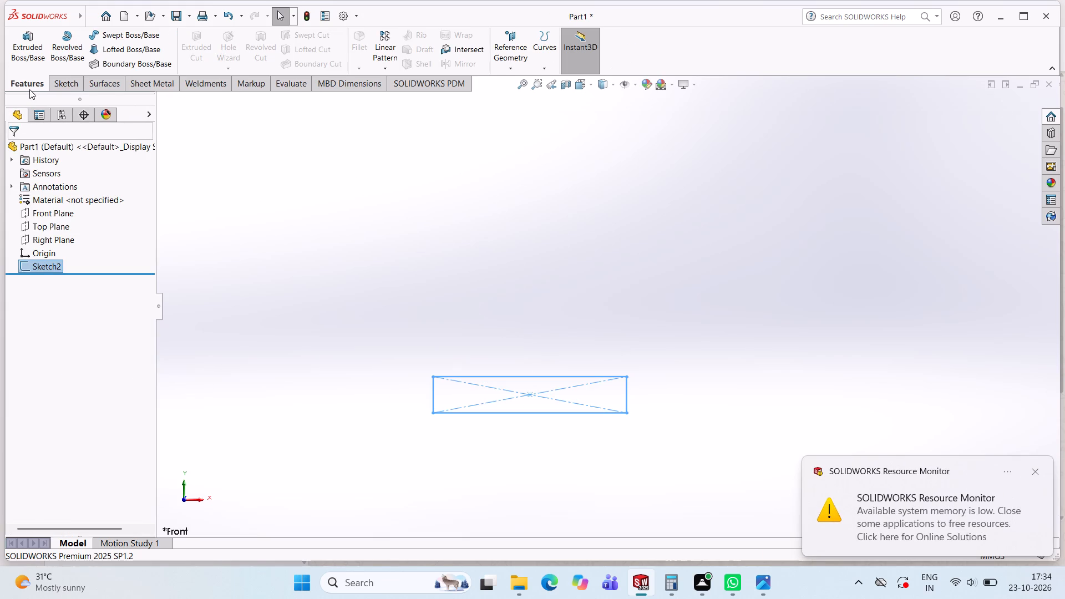
click(28, 58)
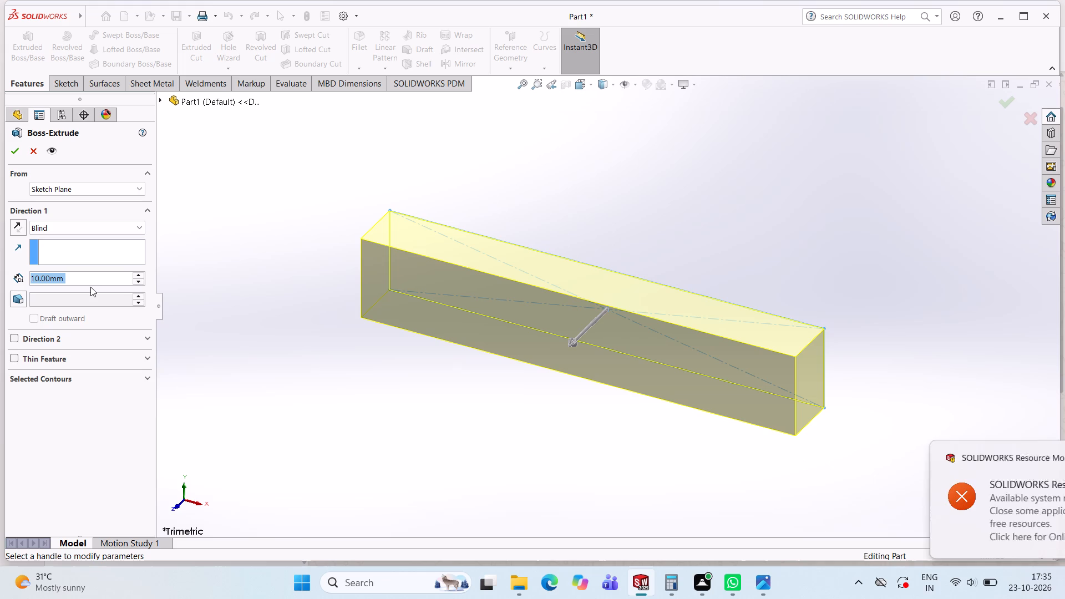
text(80)
key(Return)
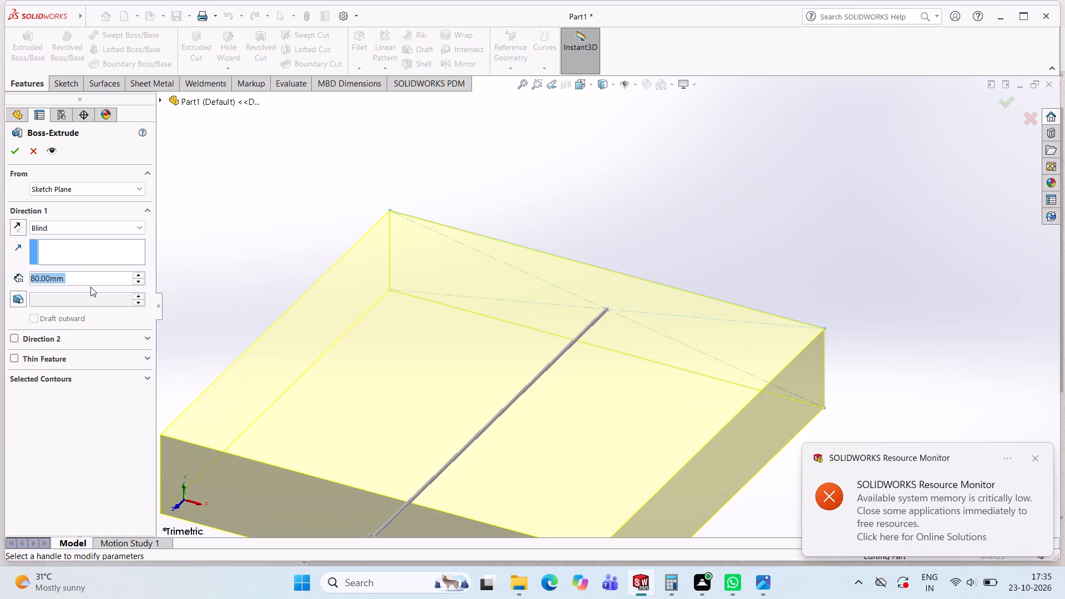
click(552, 154)
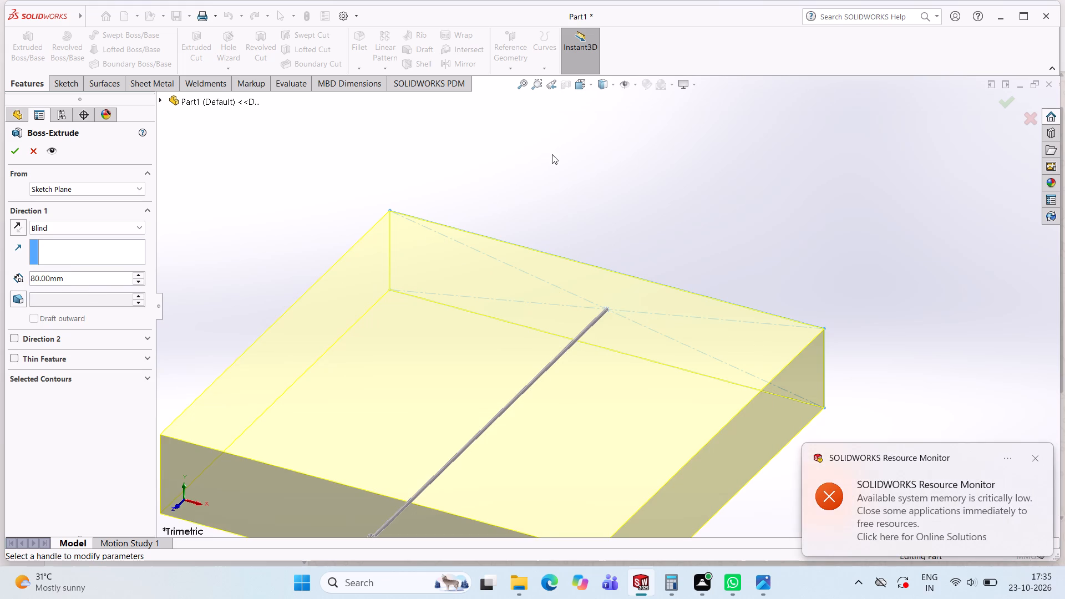
click(12, 153)
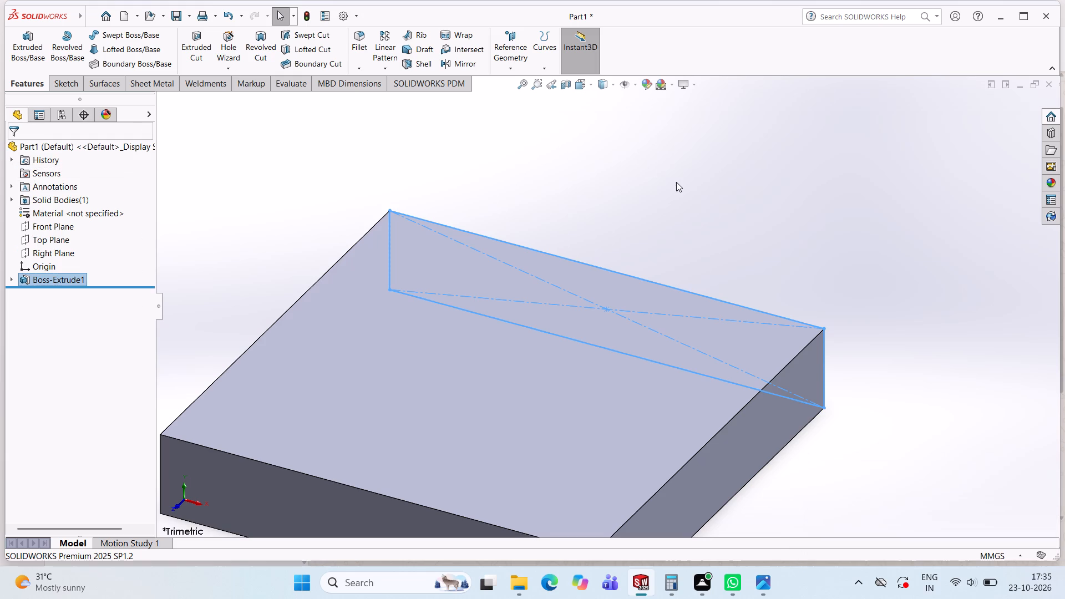
ctrl+scroll(676, 182, down, 3)
ctrl+scroll(676, 182, up, 7)
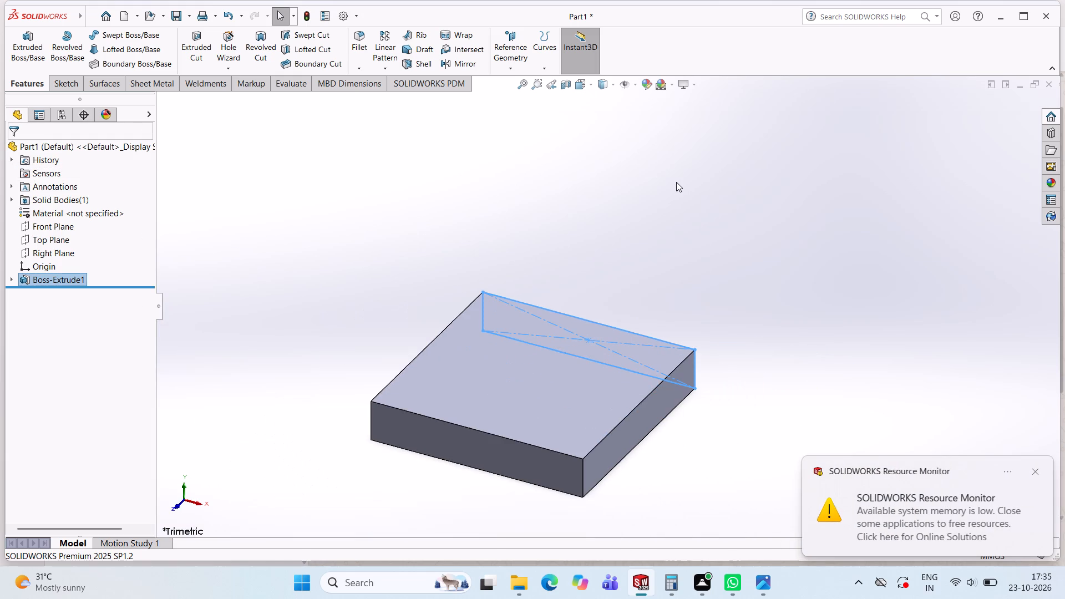
click(668, 236)
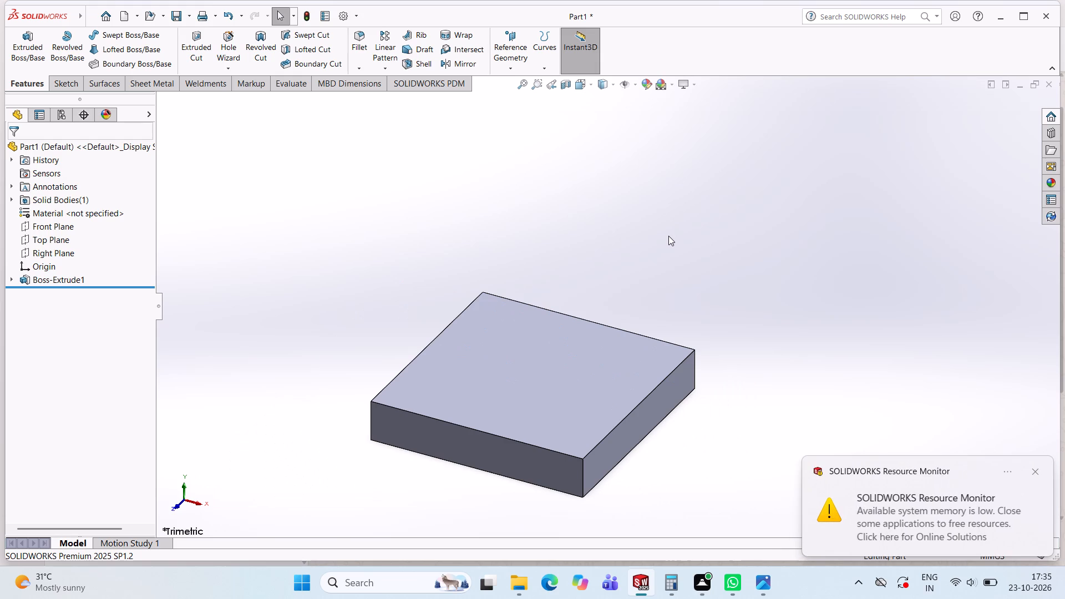
Open a new sketch on the base block's +X side face.
click(658, 400)
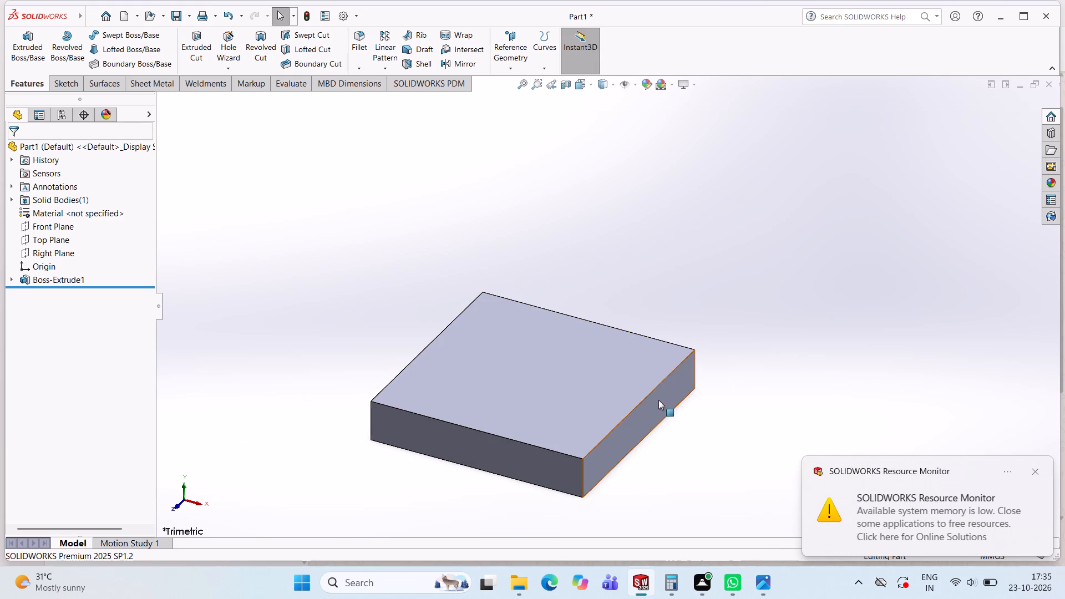
click(709, 363)
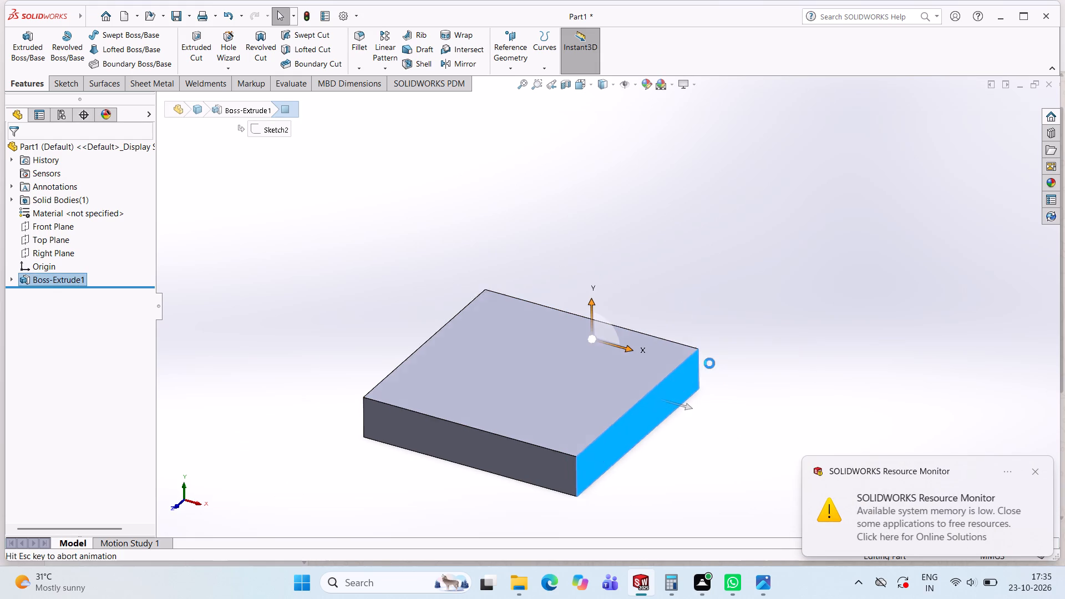
click(646, 384)
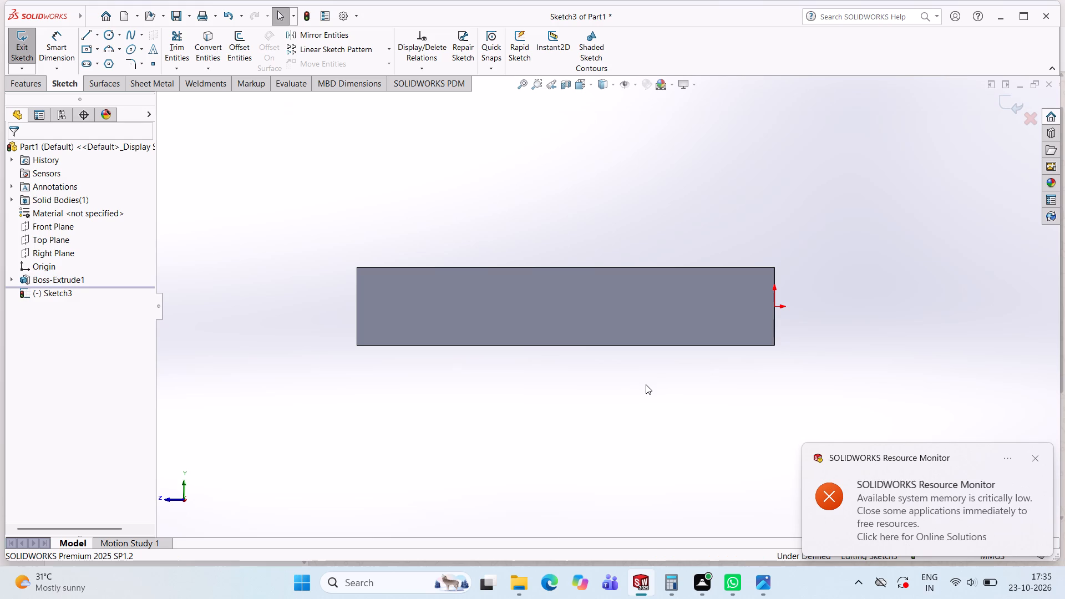
click(83, 32)
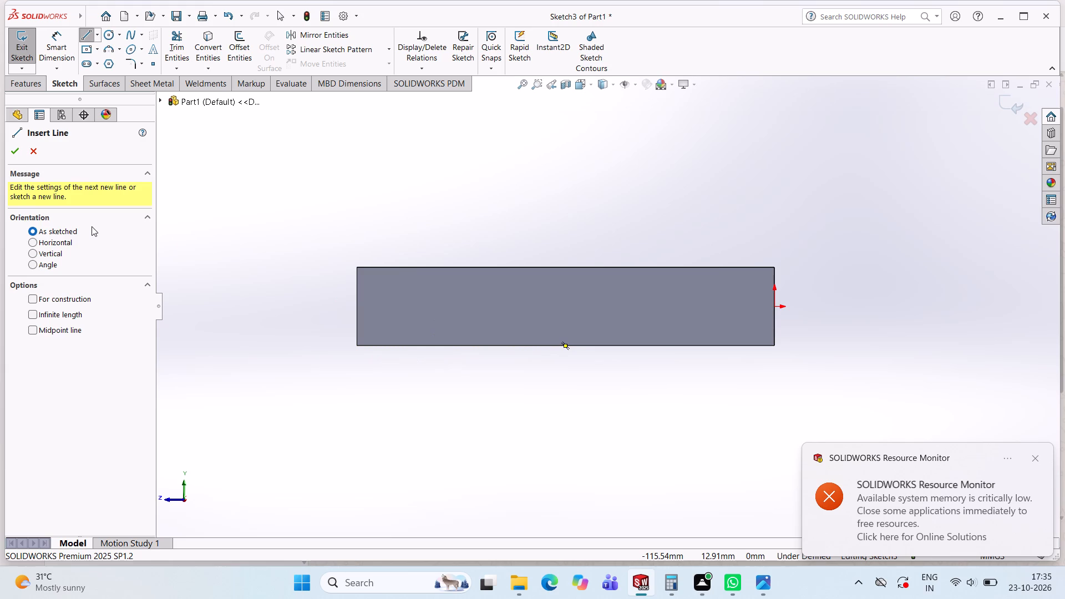
double_click(31, 158)
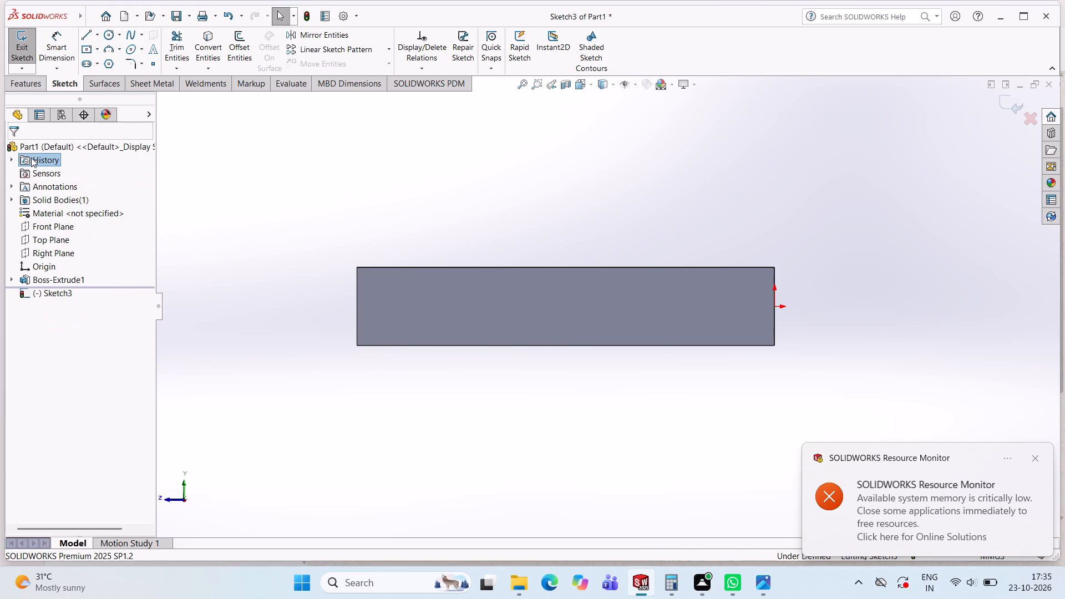
Exit the empty sketch on the block's +X side face.
click(55, 295)
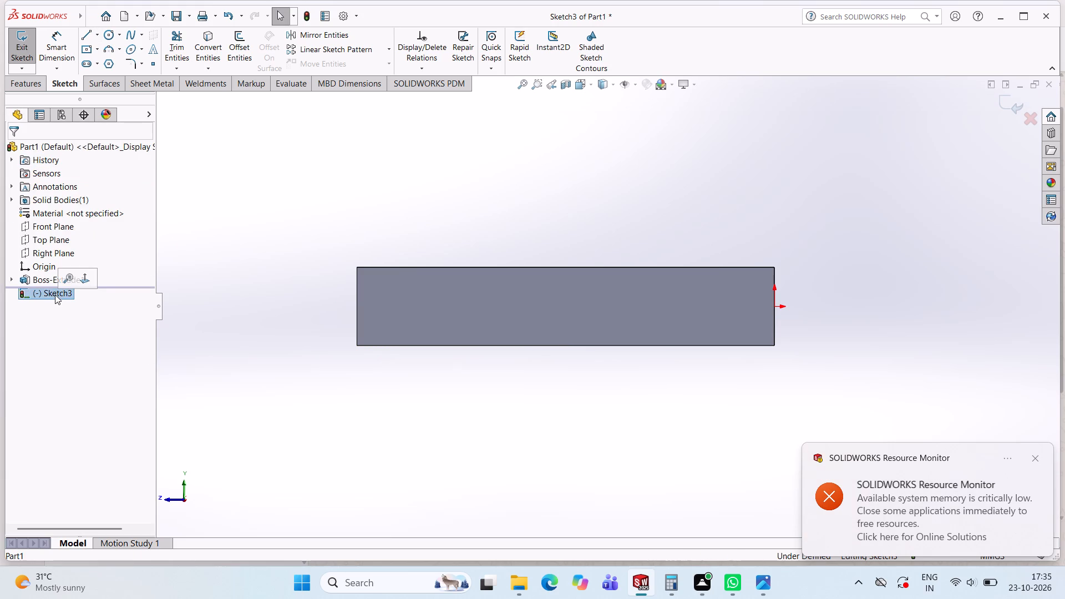
click(211, 229)
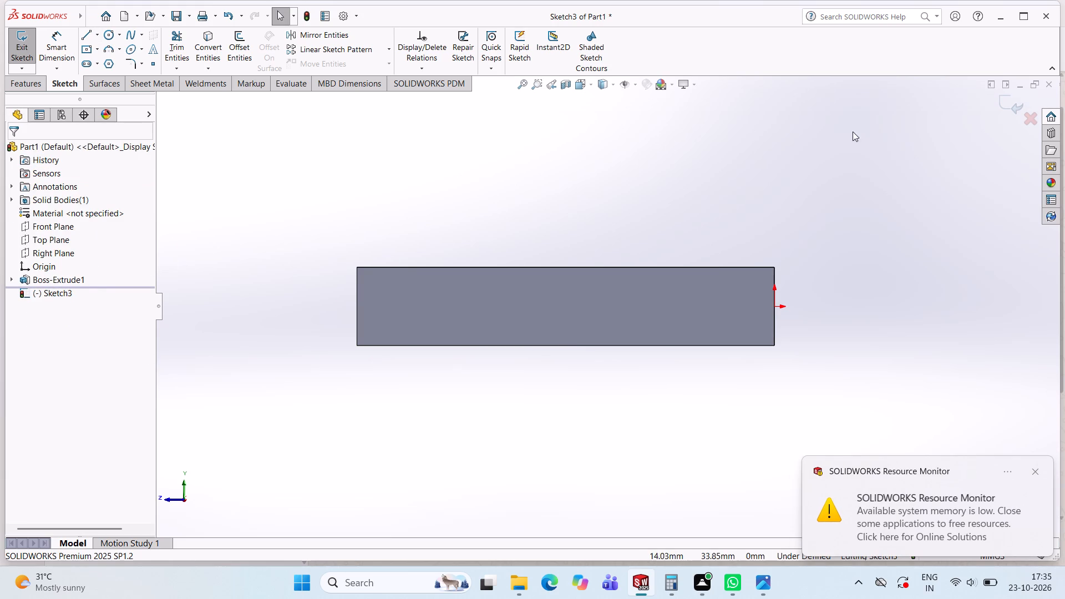
click(1008, 108)
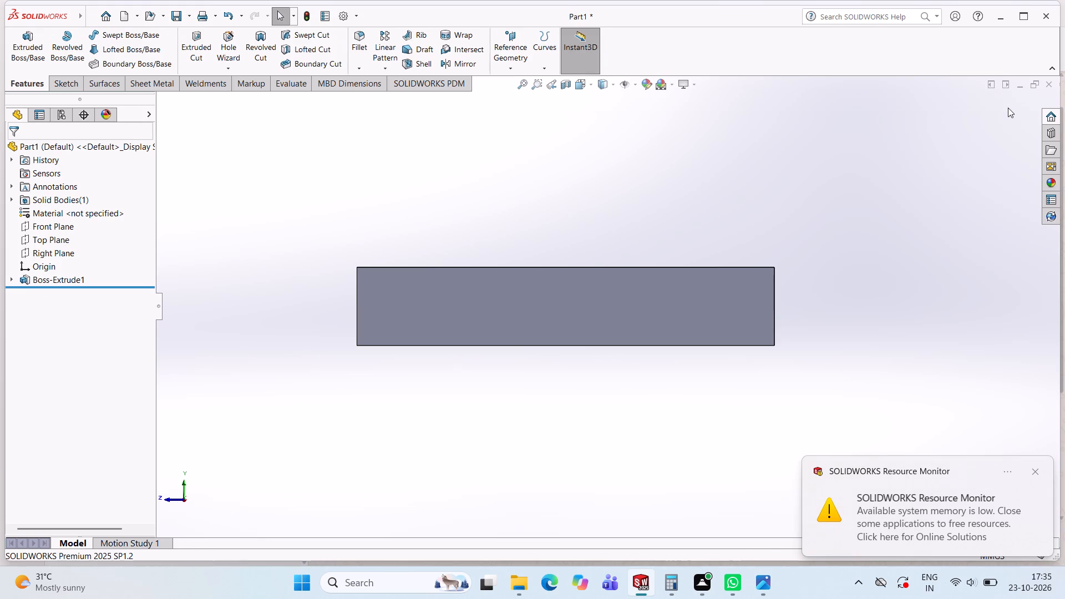
Edit the base extrusion's sketch, set the rectangle's height to 20 mm and exit the sketch.
click(12, 282)
click(50, 293)
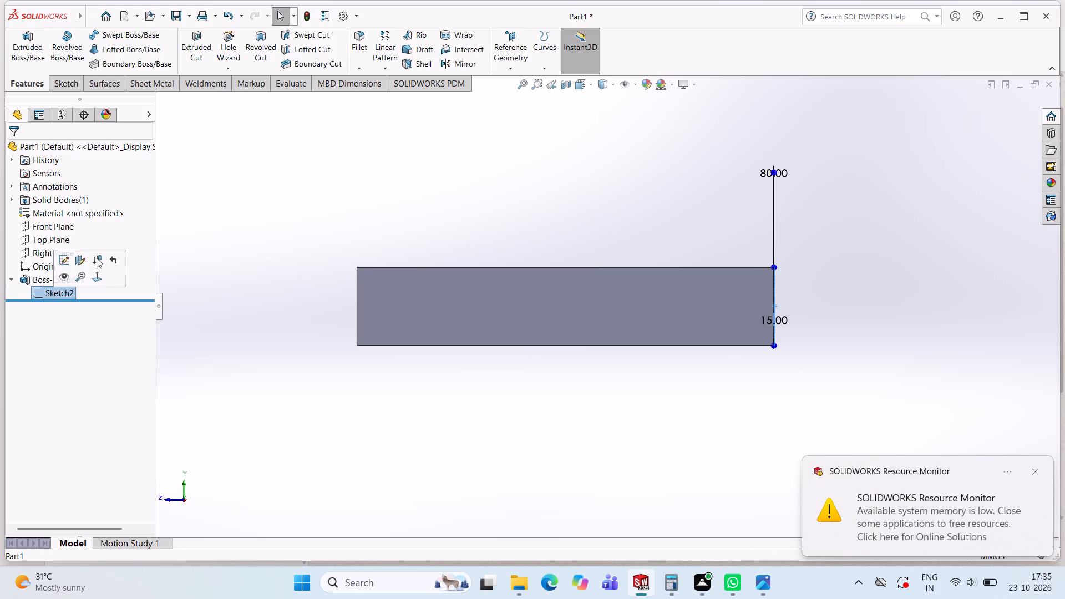
click(65, 265)
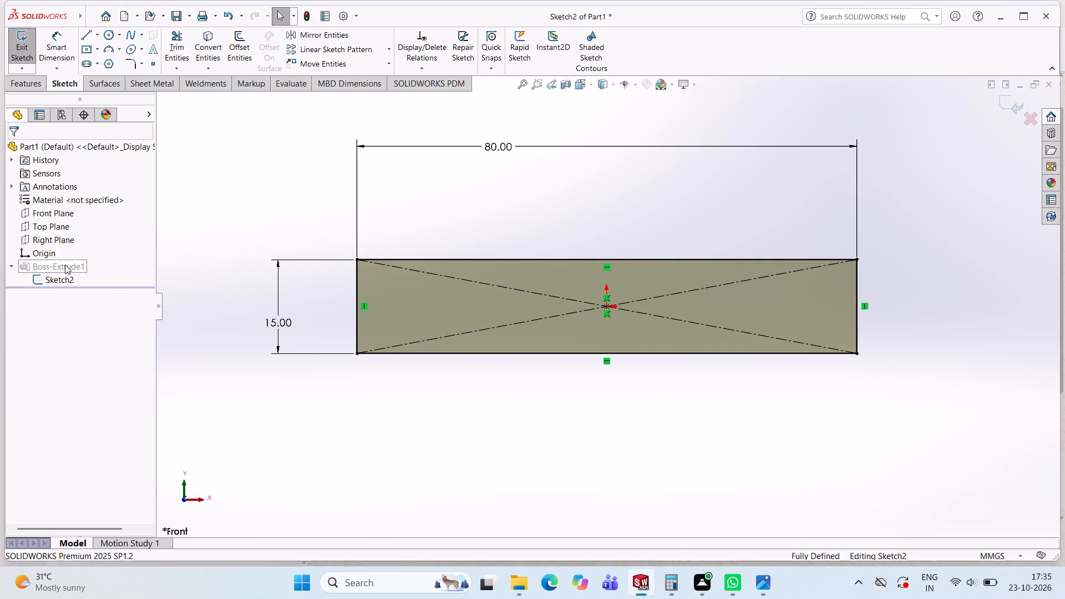
double_click(271, 326)
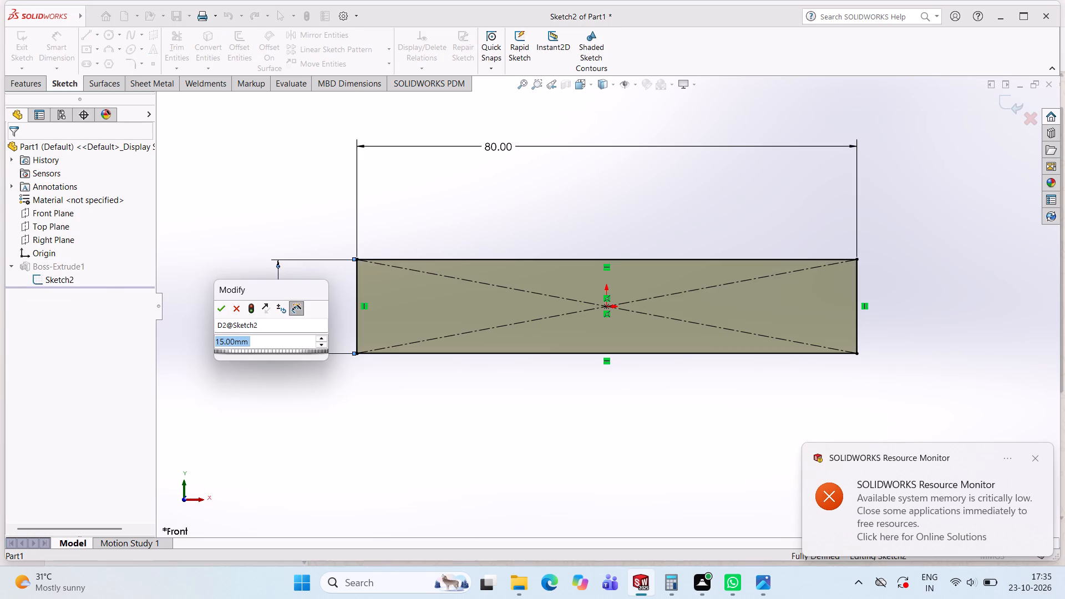
text(20)
key(Return)
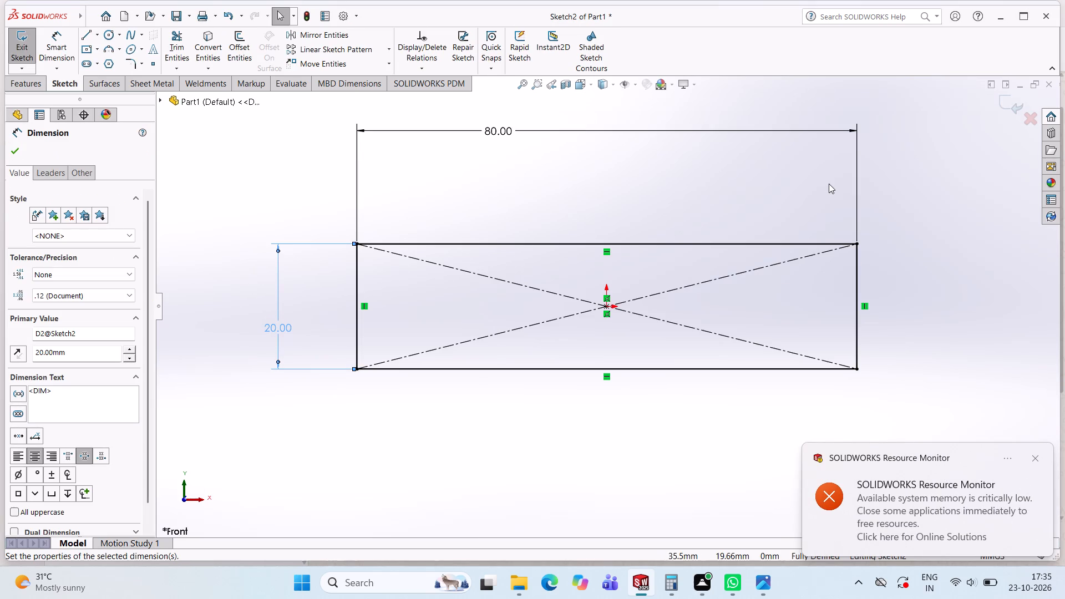
click(1008, 101)
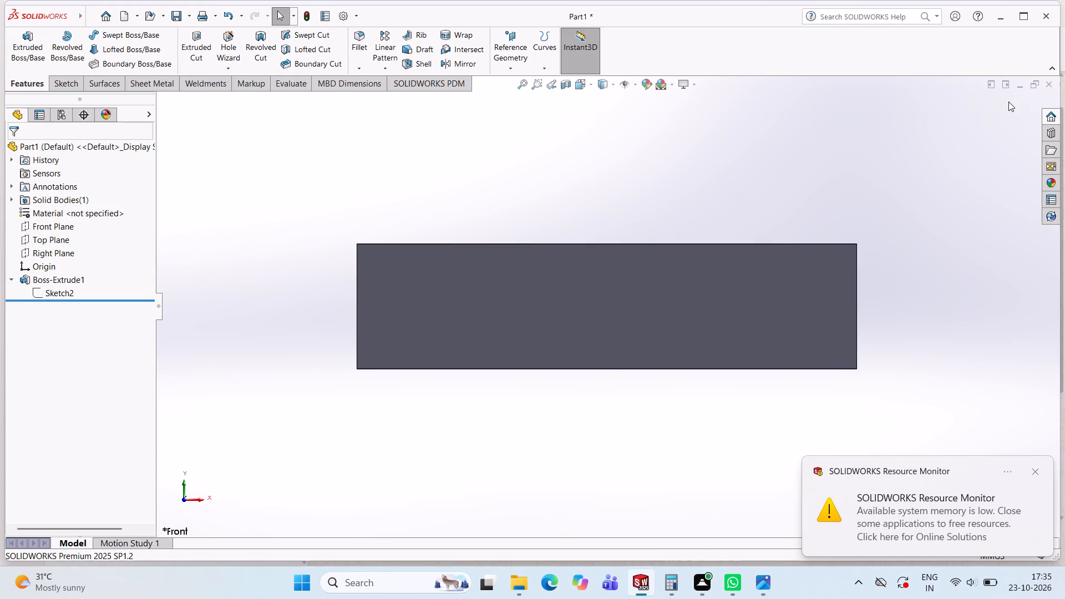
Start a line sketch on the block's front face and delete the stray slanted line drawn near the lower -X corner.
scroll(656, 232, up, 1)
scroll(656, 232, down, 1)
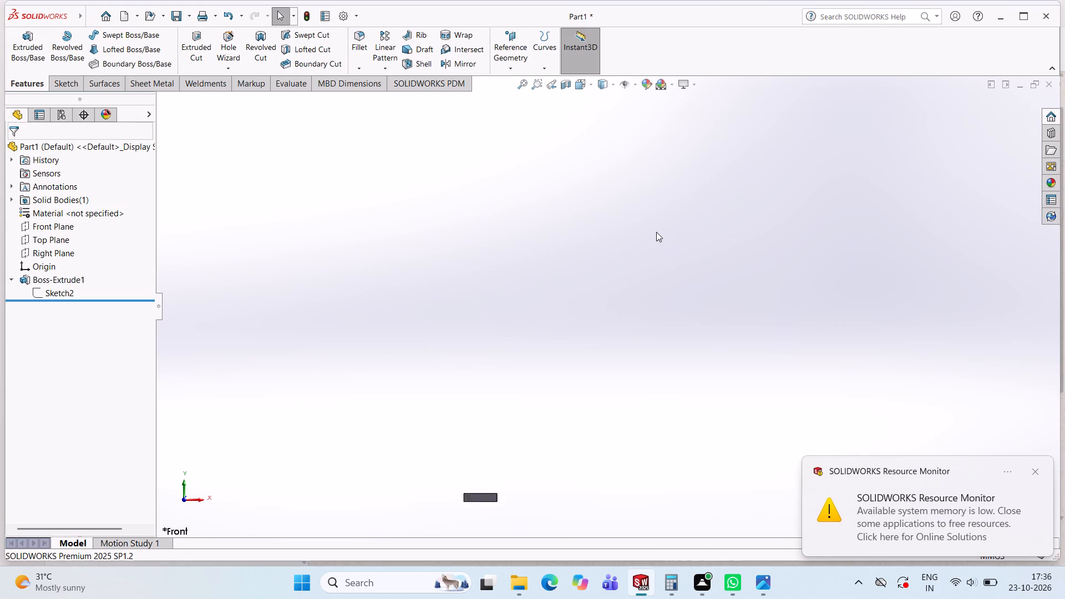
scroll(656, 232, down, 1)
scroll(656, 232, up, 1)
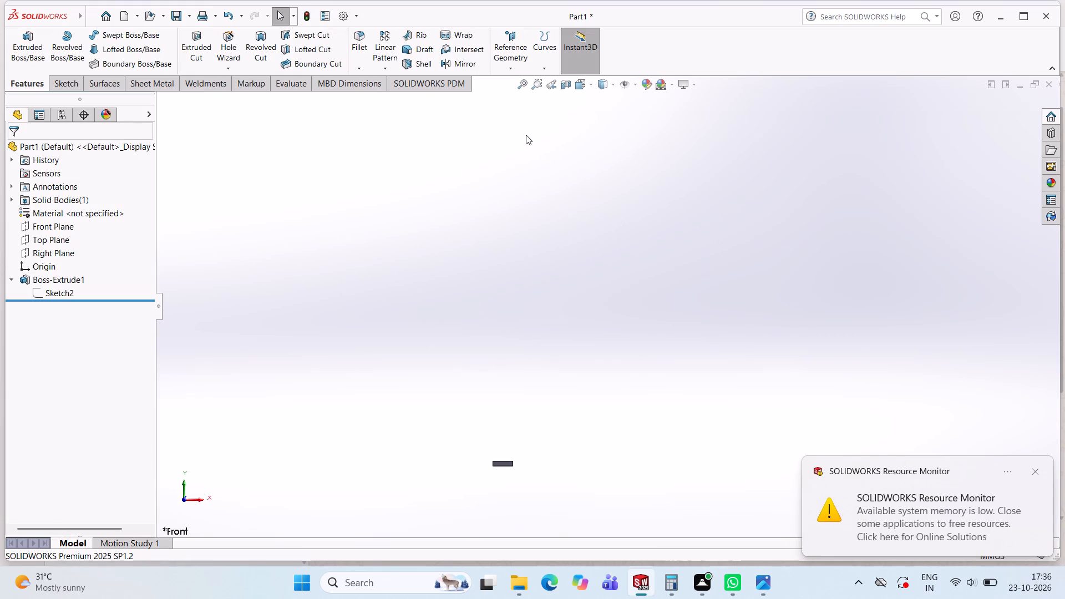
click(521, 84)
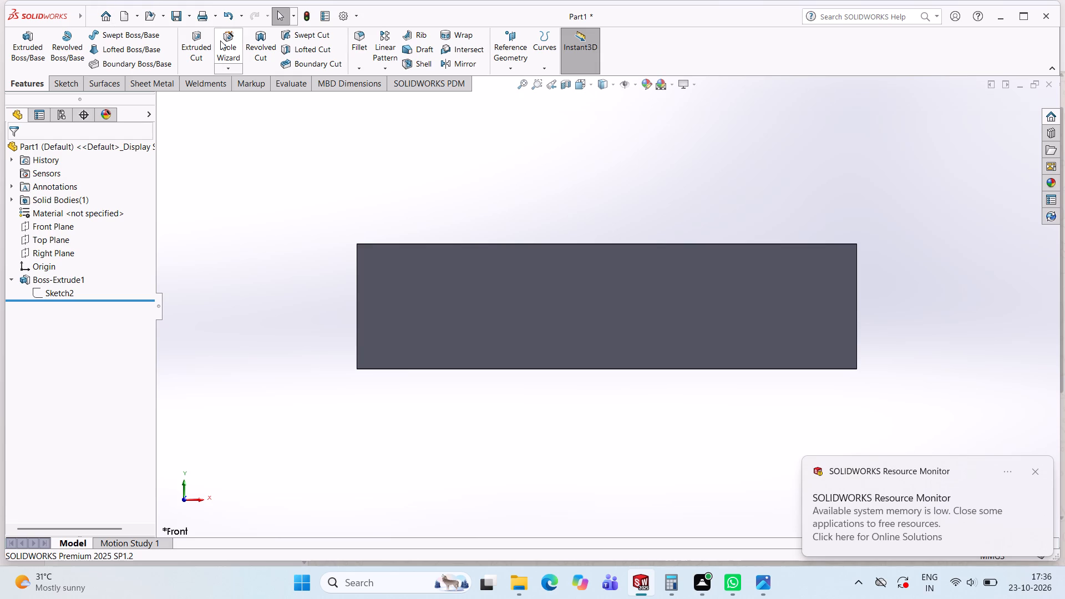
click(73, 84)
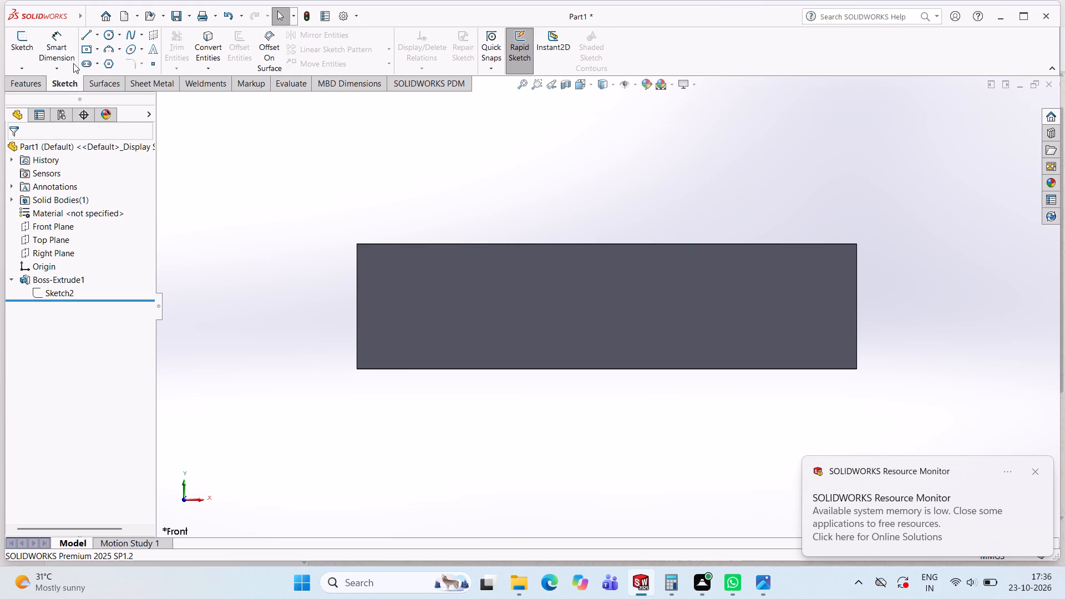
click(87, 35)
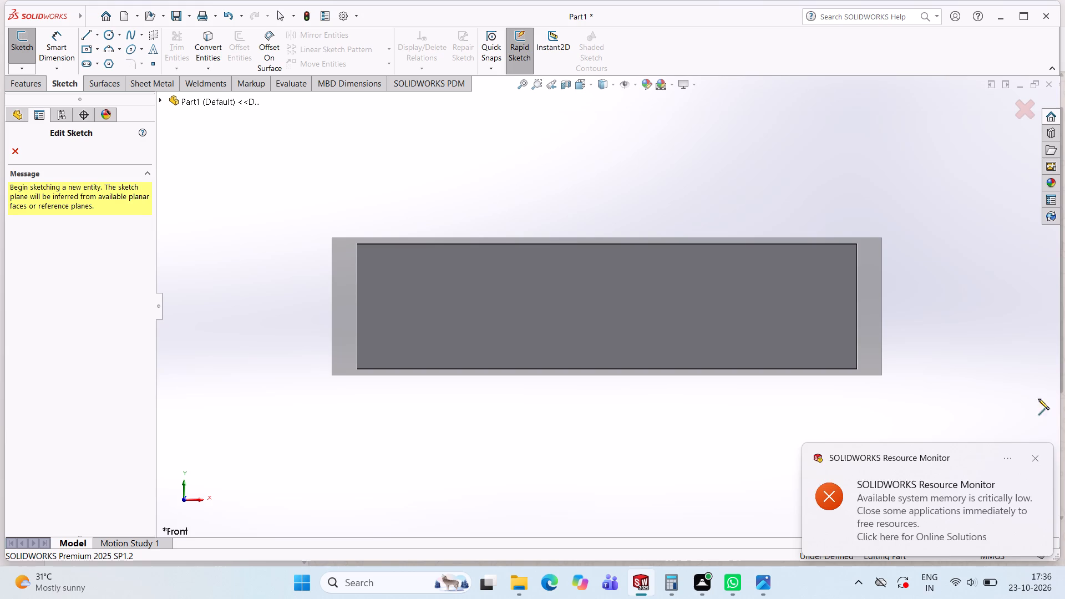
click(1034, 474)
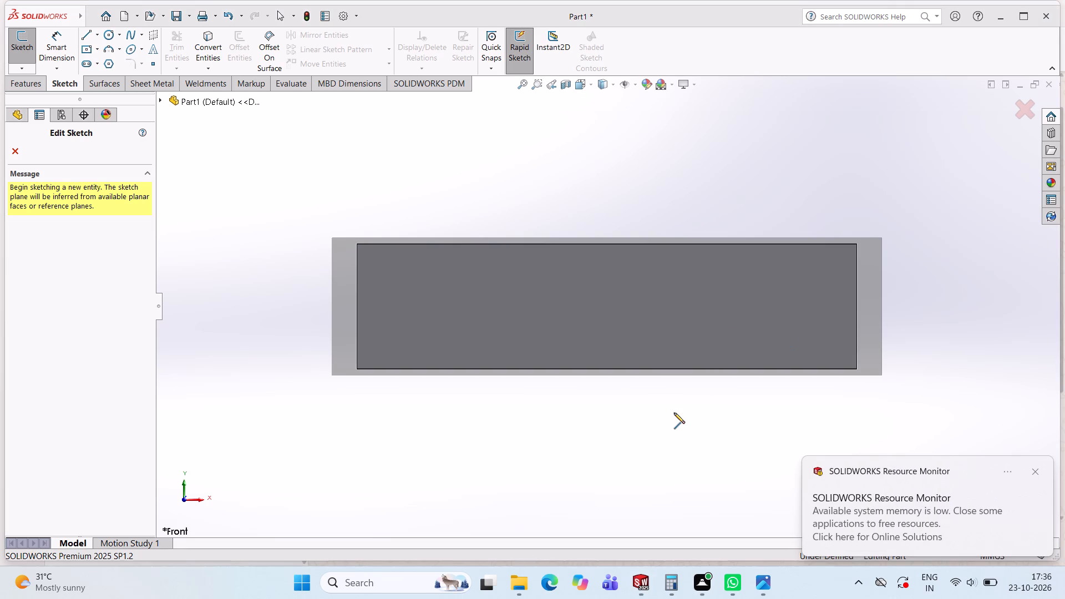
scroll(673, 413, left, 1)
click(497, 209)
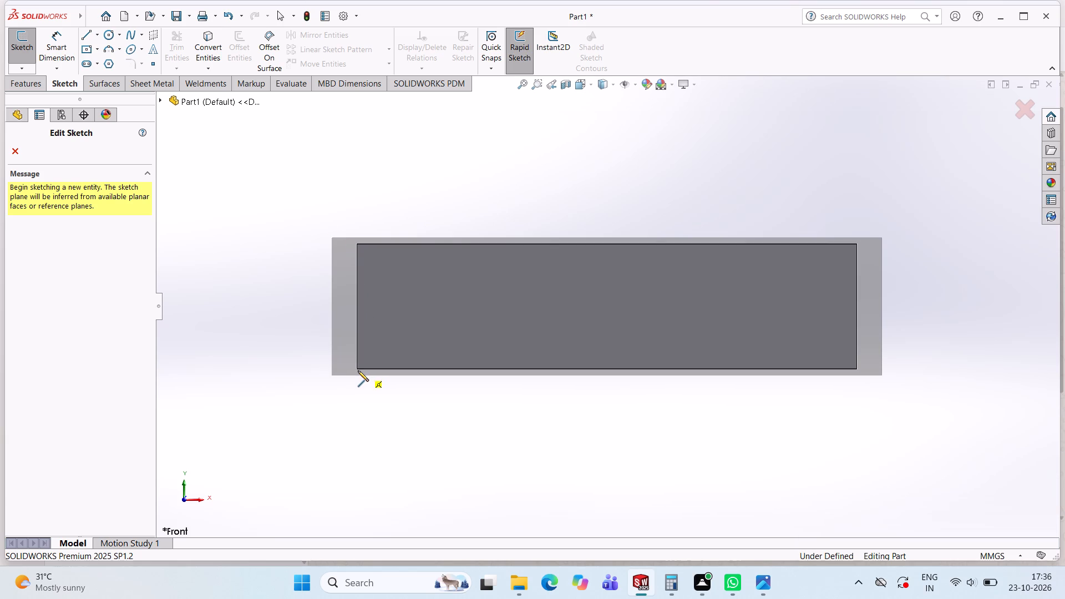
drag(357, 369, 386, 307)
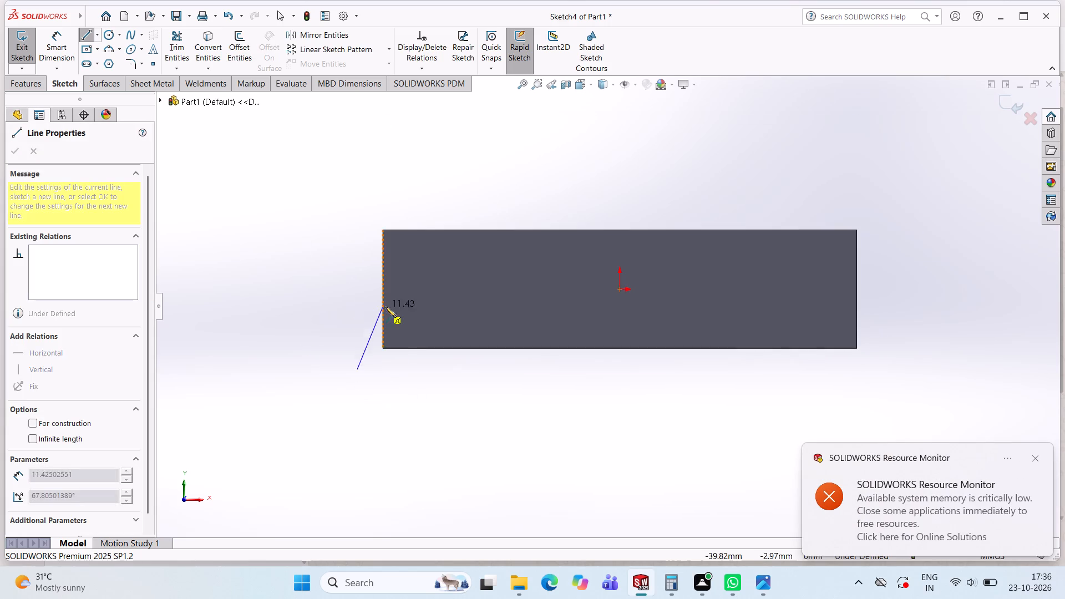
drag(386, 307, 407, 341)
key(Escape)
key(Escape)
key(Escape)
key(Escape)
key(Escape)
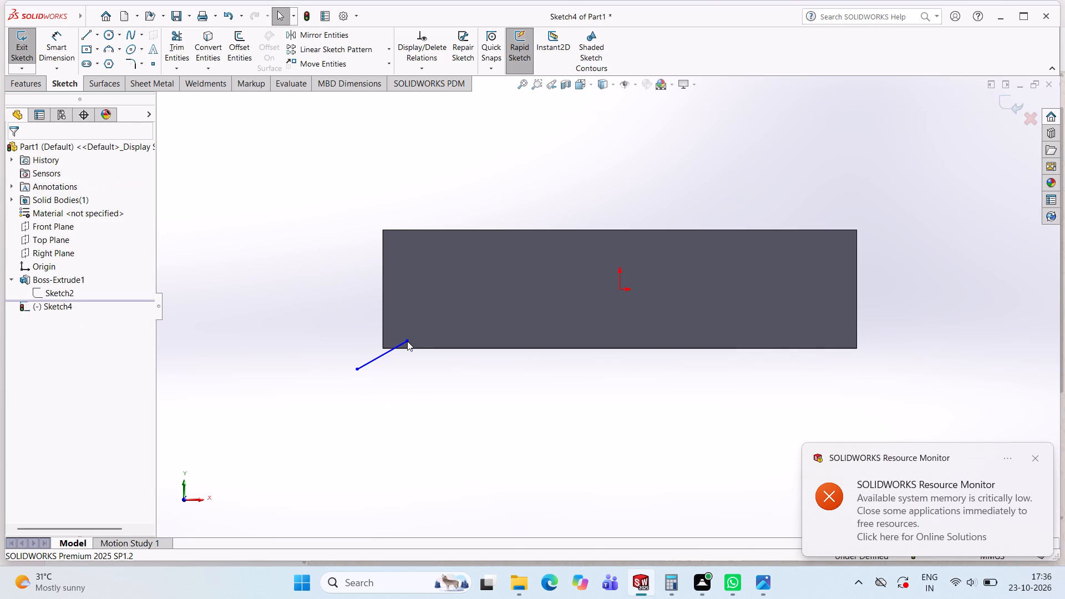
key(Escape)
key(Escape)
click(380, 353)
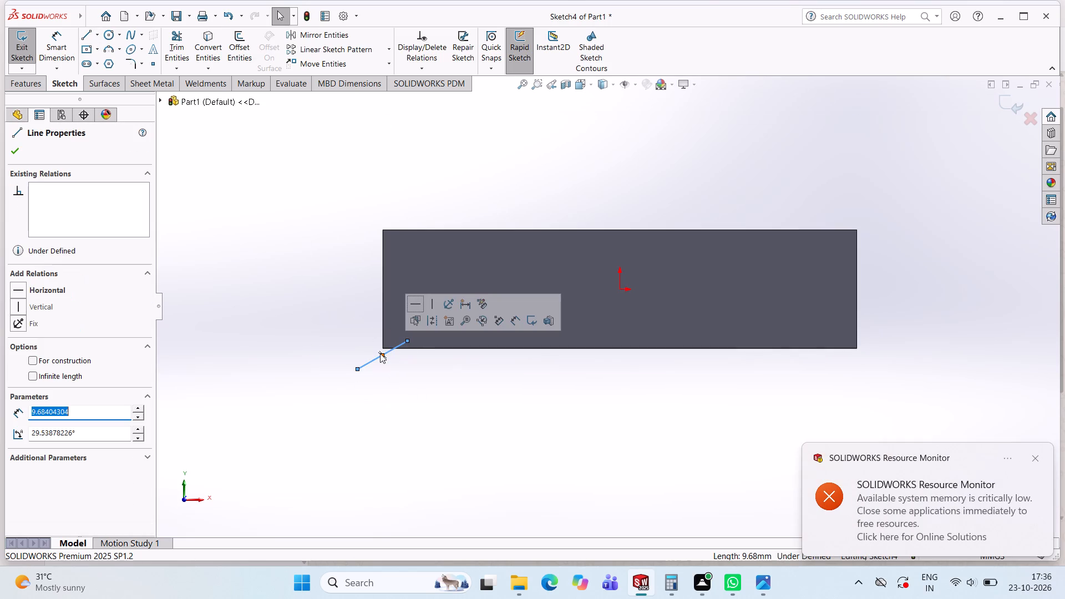
key(Delete)
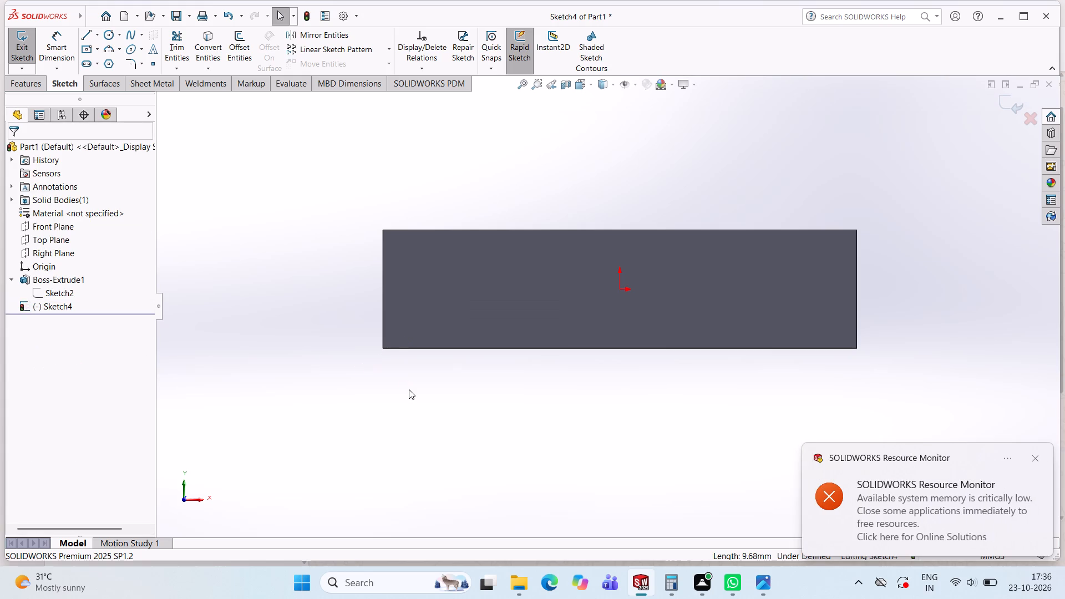
Sketch lines about 13.4 mm up the front face's -X edge, about 26.7 mm horizontally inward, and about 9.1 mm down to the bottom edge.
click(1035, 457)
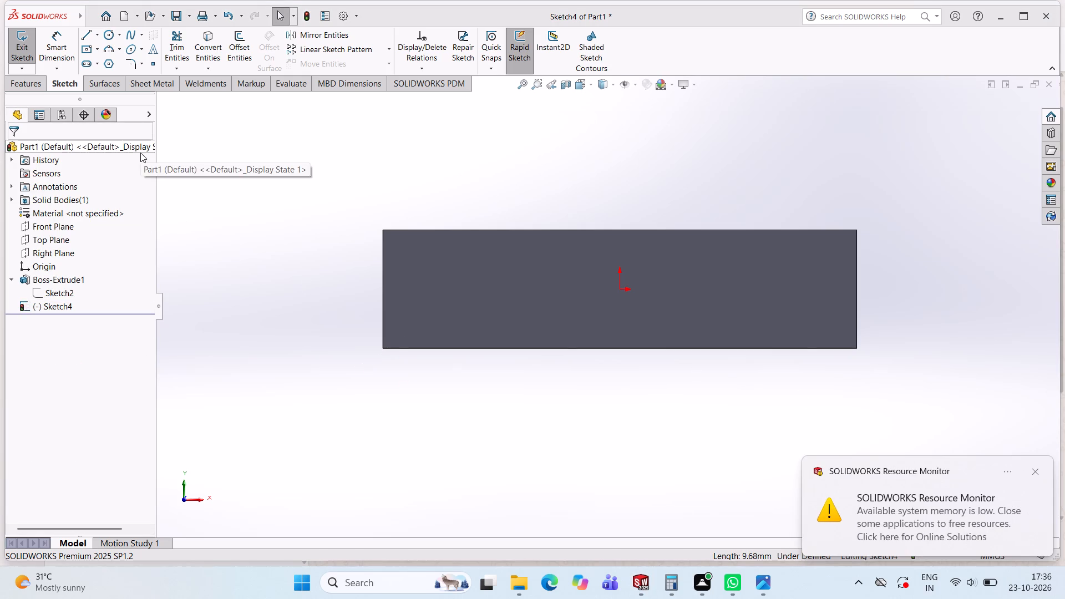
click(84, 41)
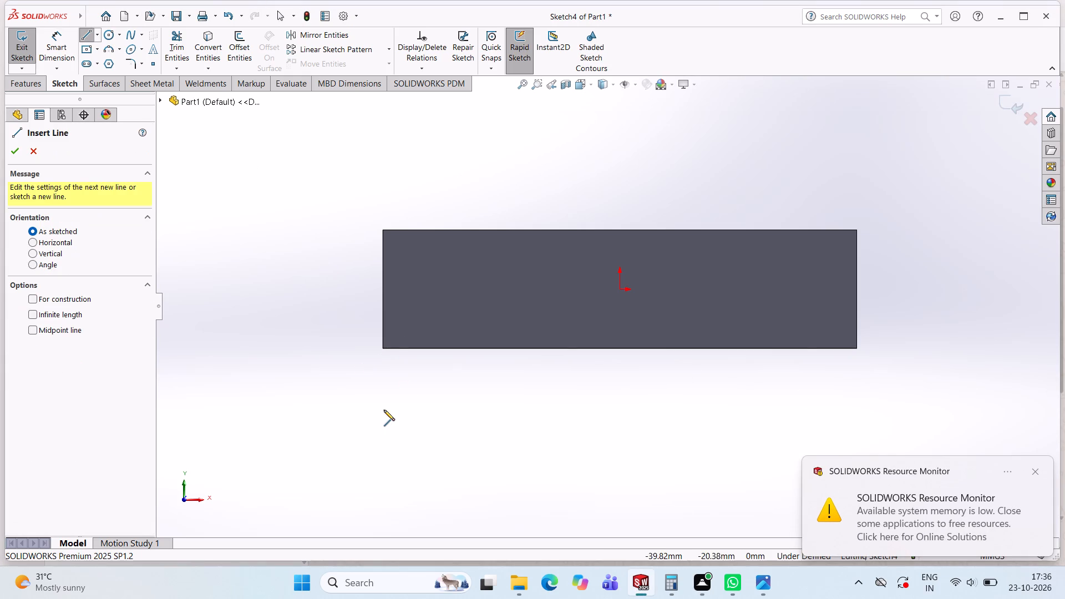
drag(383, 347, 384, 269)
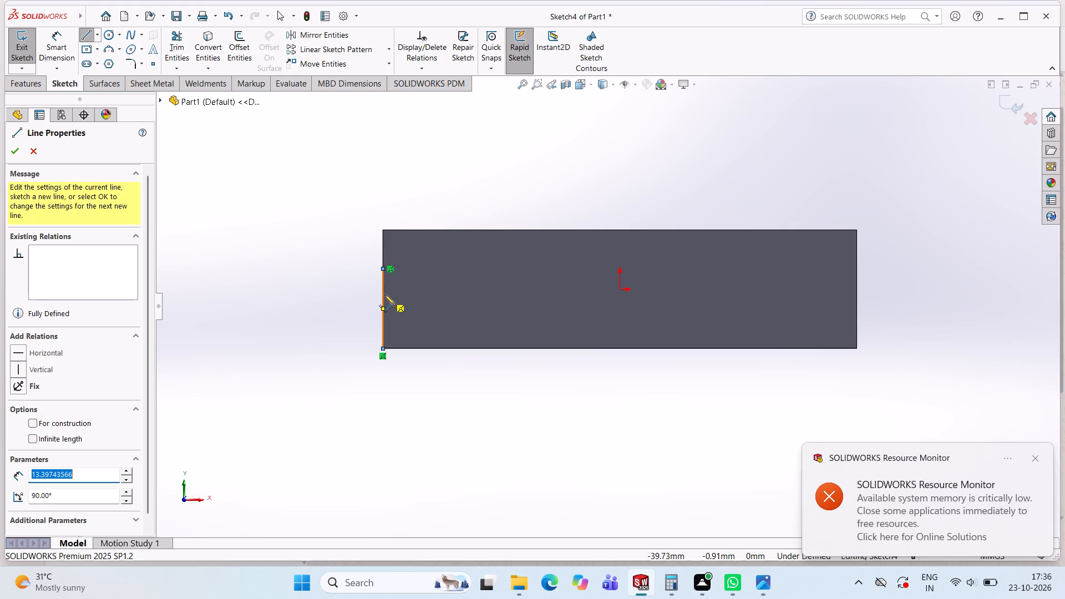
click(384, 295)
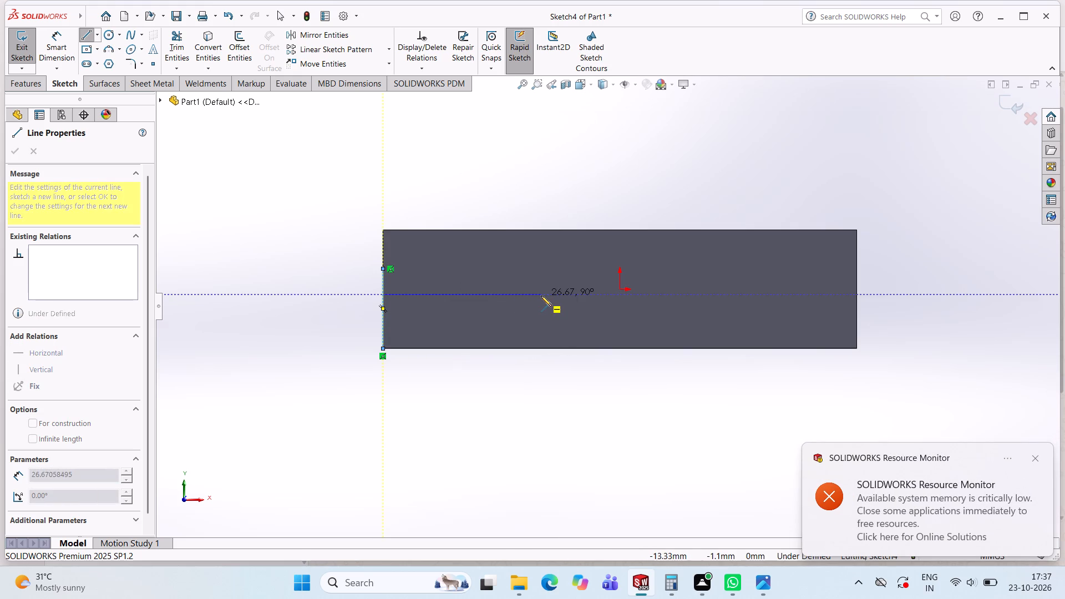
drag(541, 296, 542, 346)
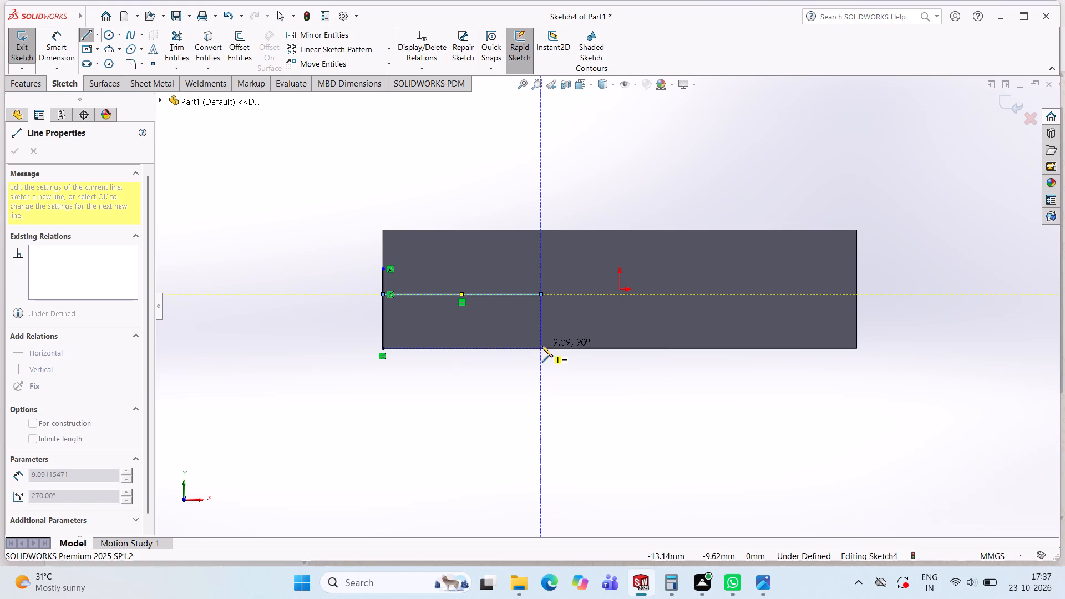
drag(542, 346, 541, 350)
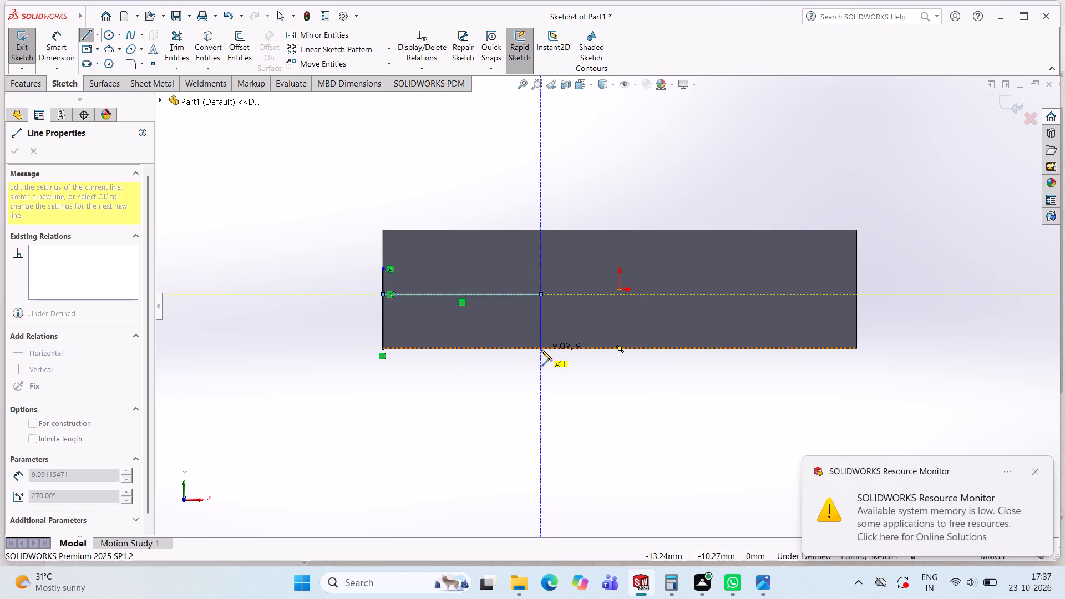
drag(541, 350, 541, 348)
click(541, 348)
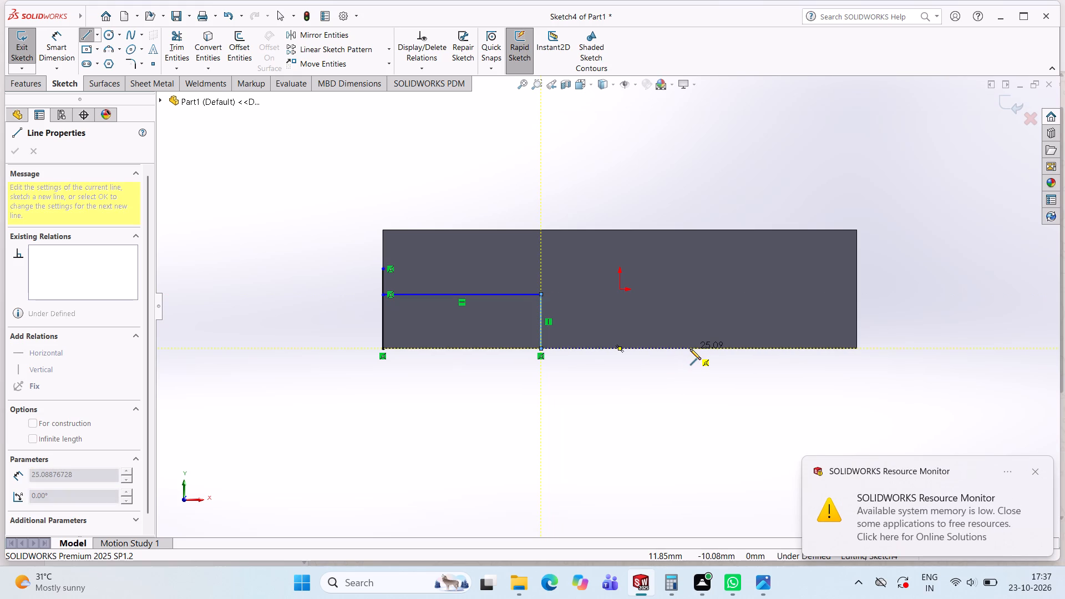
Continue about 25 mm along the bottom edge, 9.1 mm up and 40 mm past the +X edge, then close the +X corner profile with lines along the block's edges.
drag(690, 349, 690, 290)
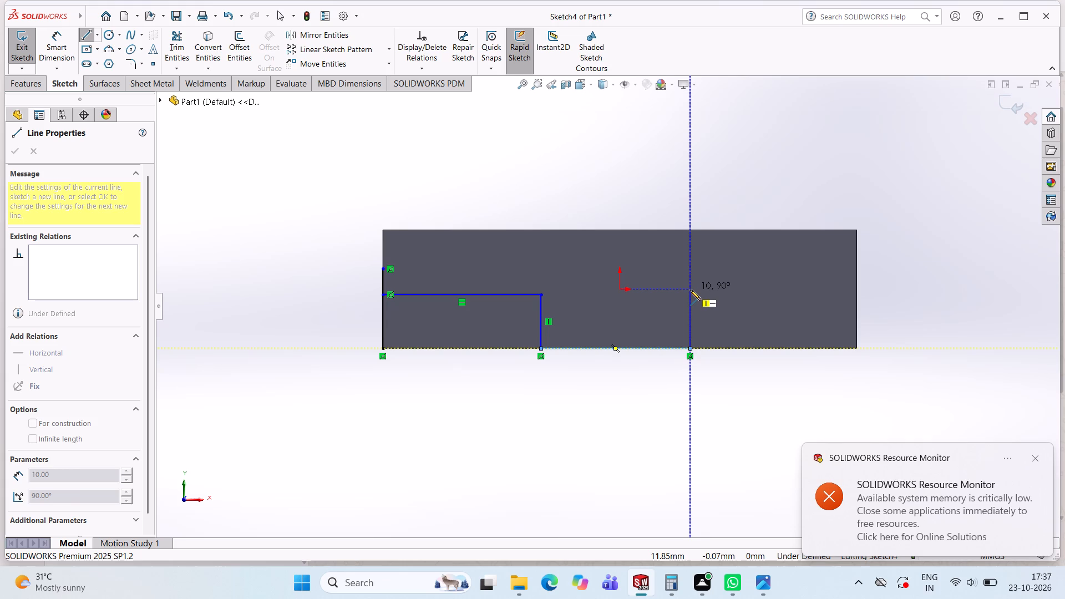
drag(690, 290, 691, 296)
drag(691, 296, 852, 296)
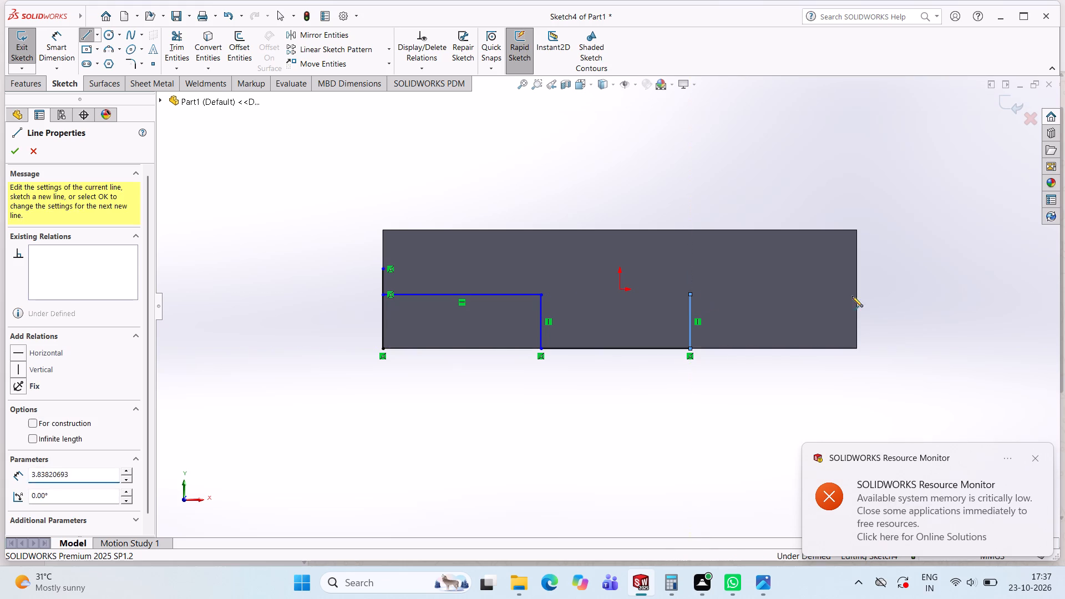
drag(852, 296, 927, 296)
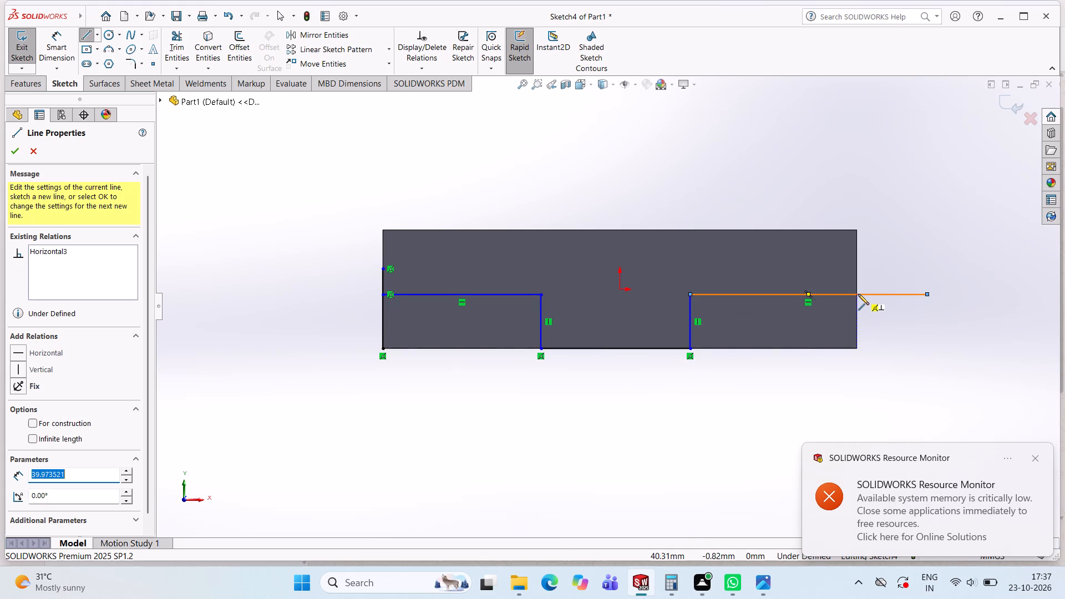
click(856, 293)
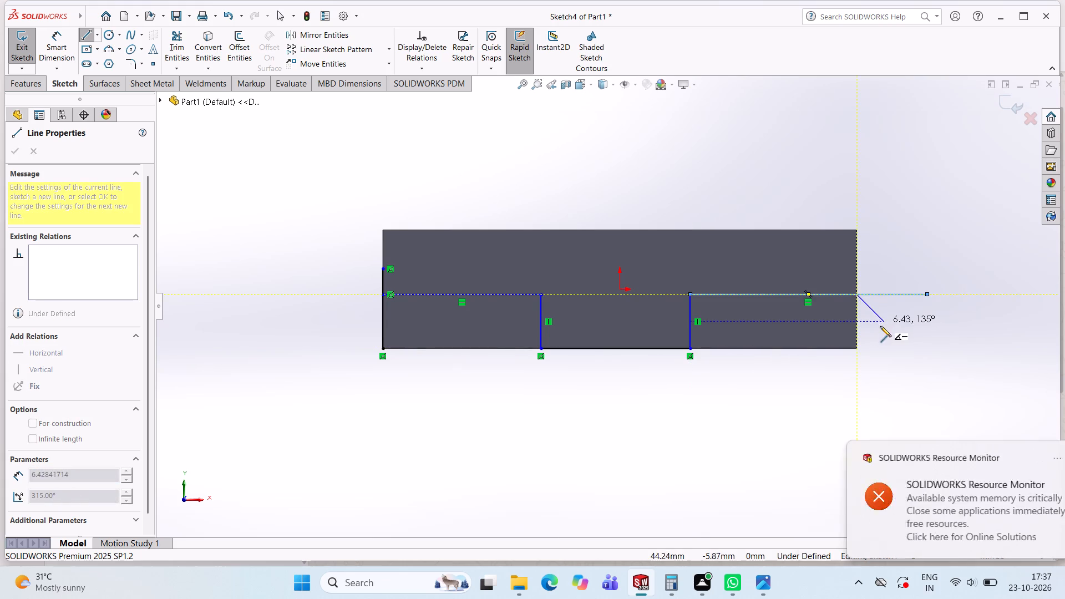
click(855, 348)
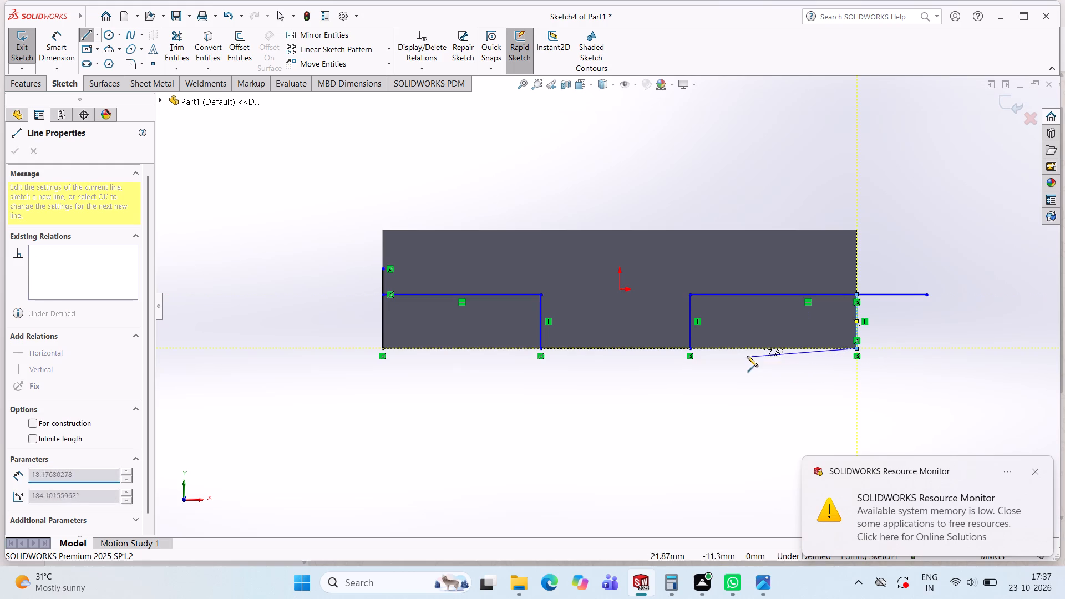
click(692, 349)
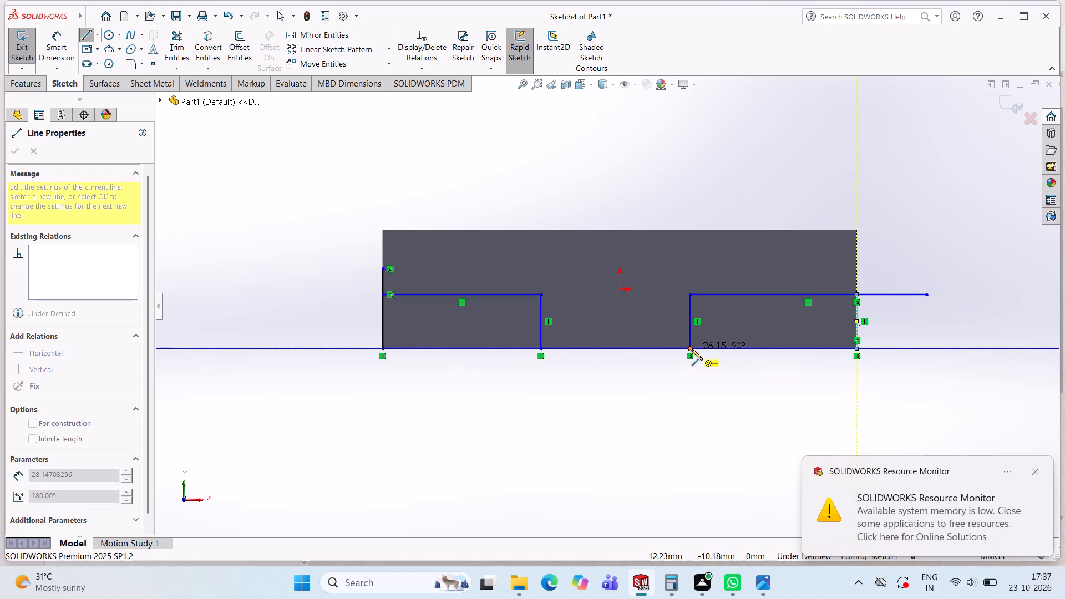
key(Escape)
key(Escape)
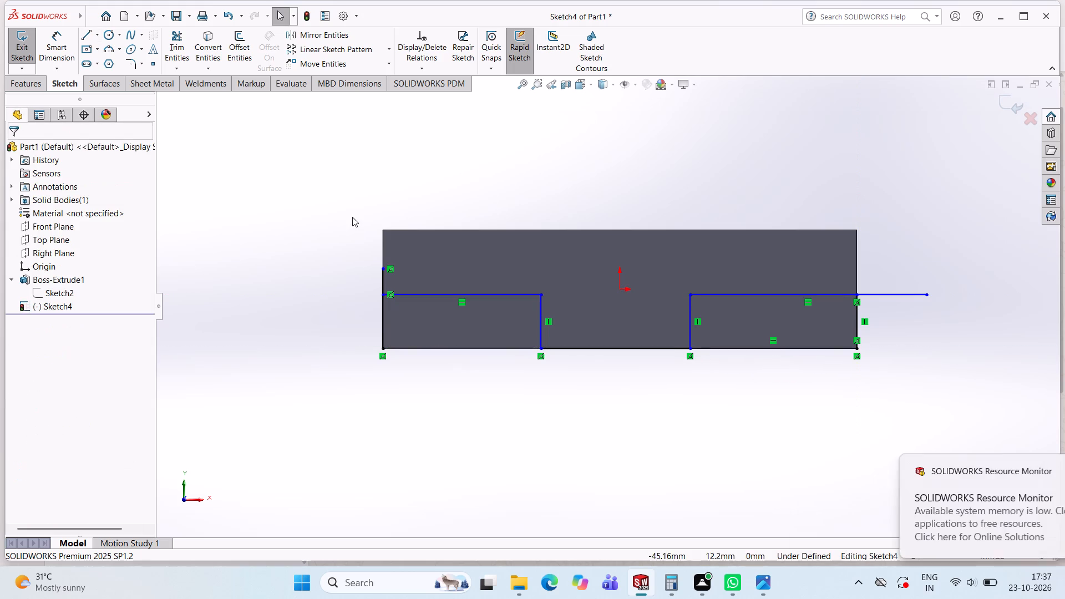
Trim the portion of the horizontal profile line that overhangs the block's +X edge.
click(174, 42)
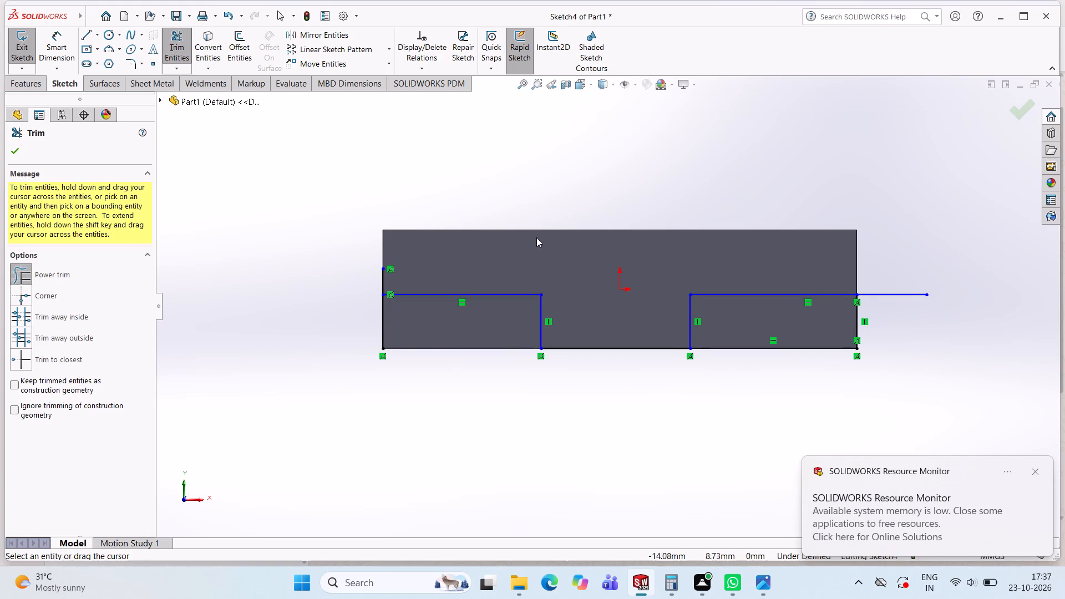
drag(899, 312, 895, 280)
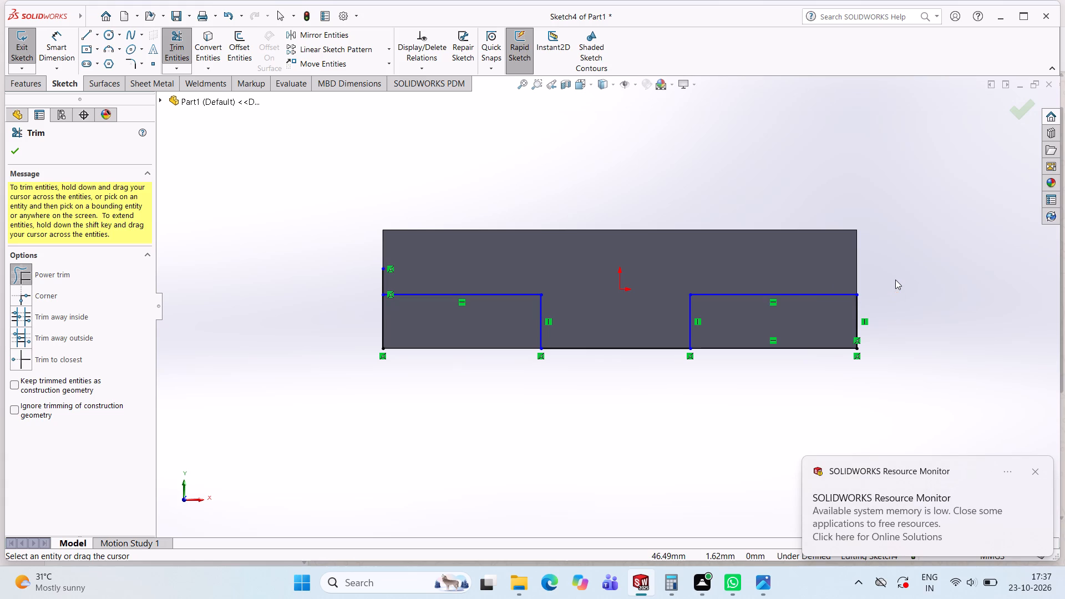
key(Escape)
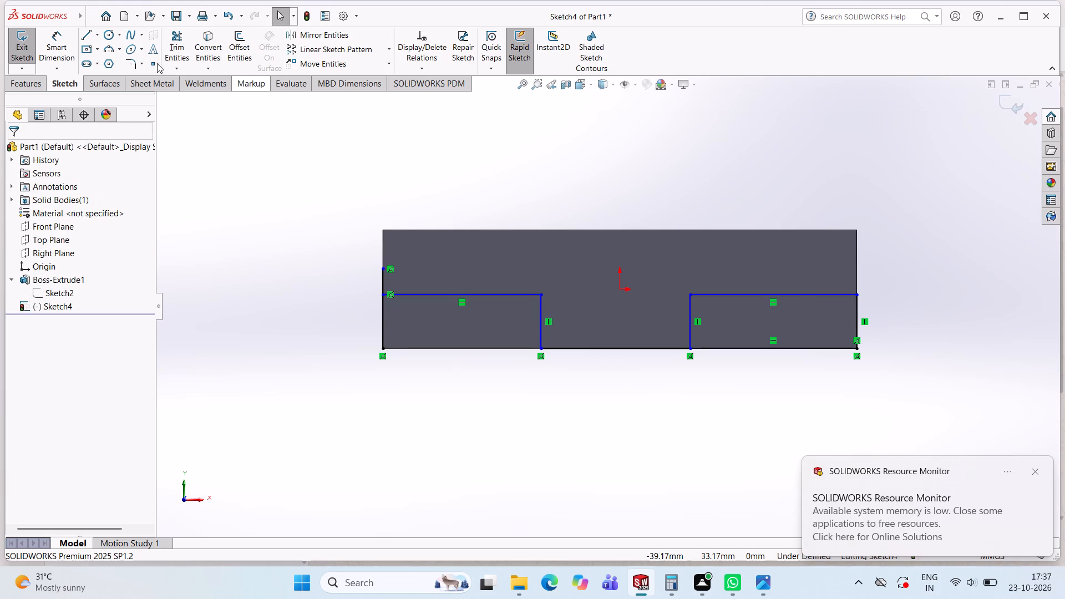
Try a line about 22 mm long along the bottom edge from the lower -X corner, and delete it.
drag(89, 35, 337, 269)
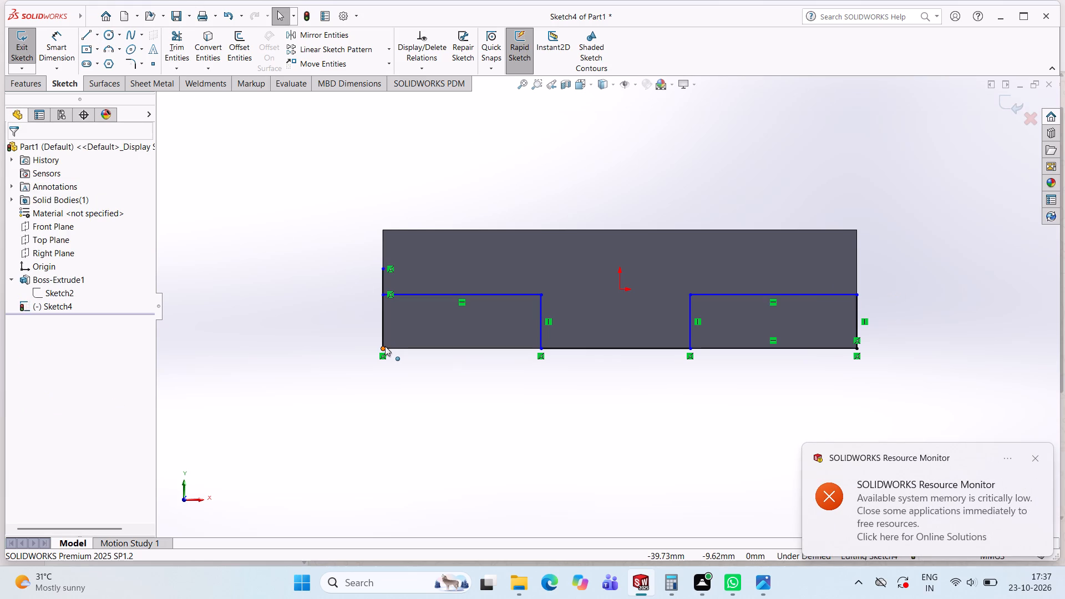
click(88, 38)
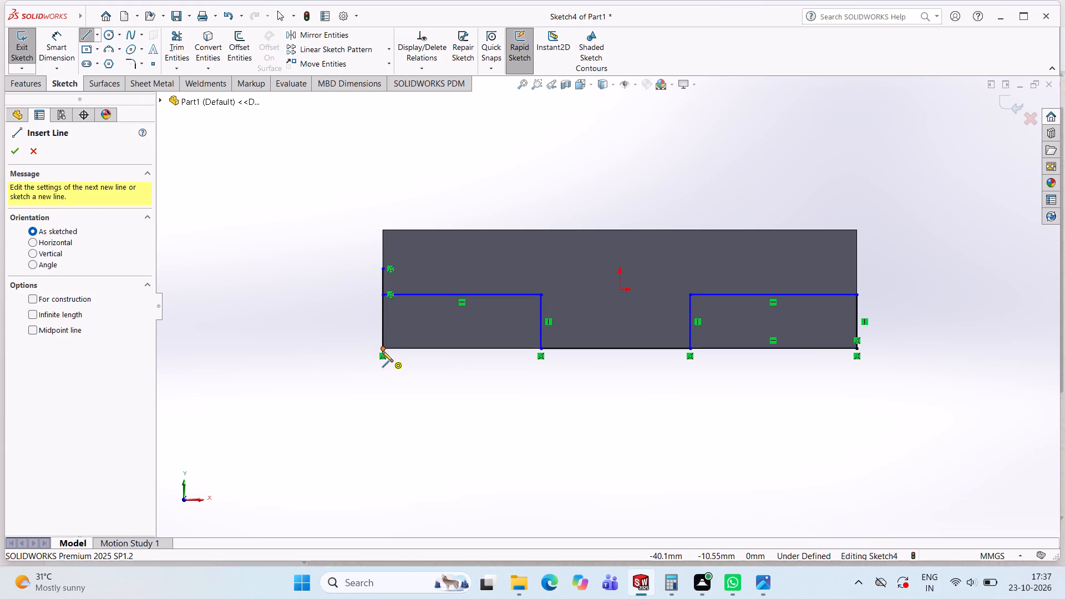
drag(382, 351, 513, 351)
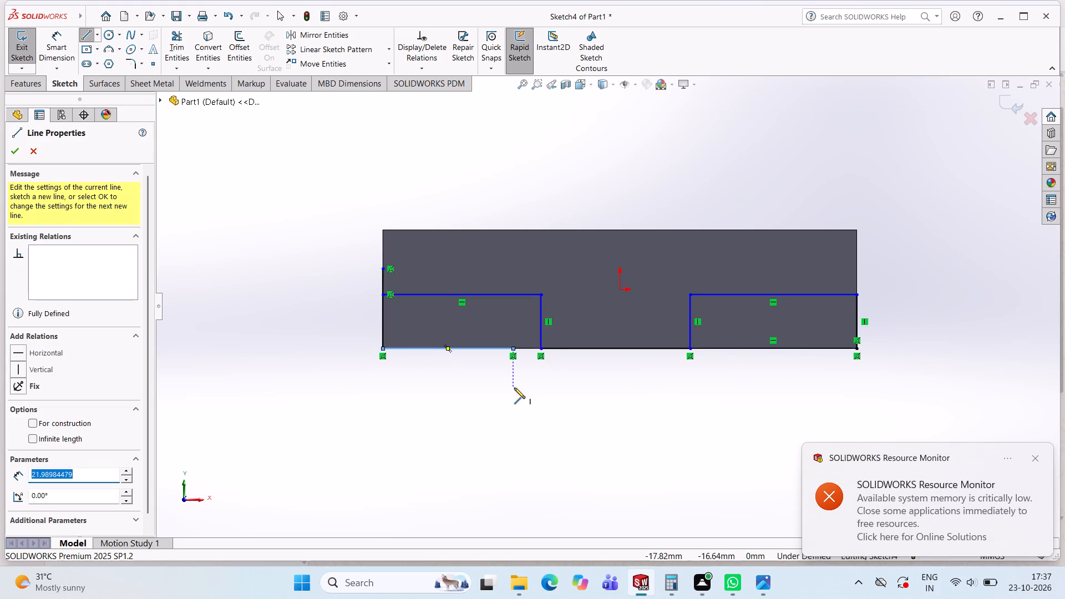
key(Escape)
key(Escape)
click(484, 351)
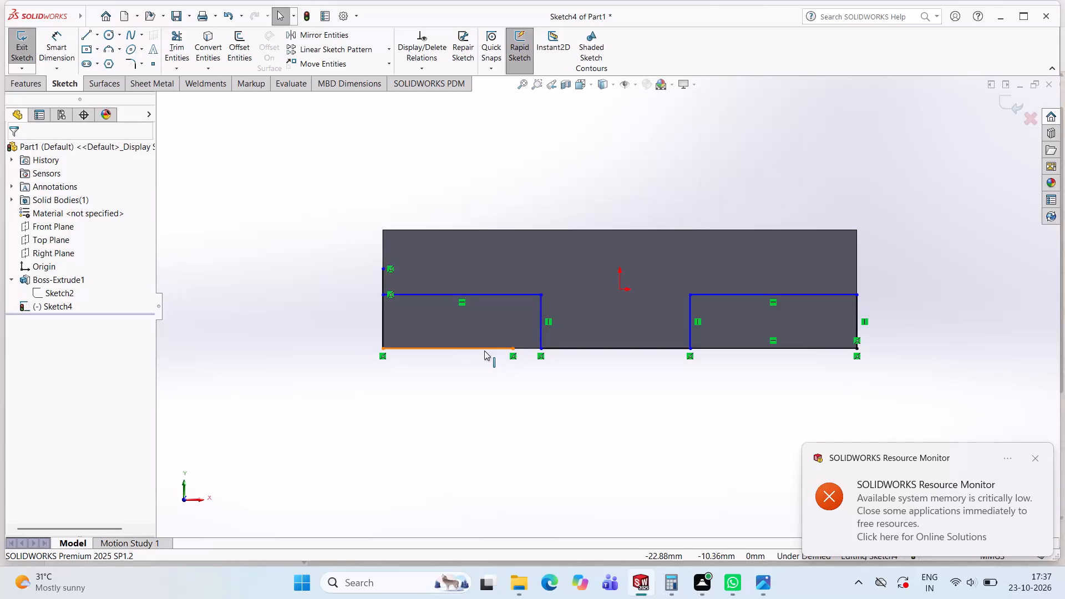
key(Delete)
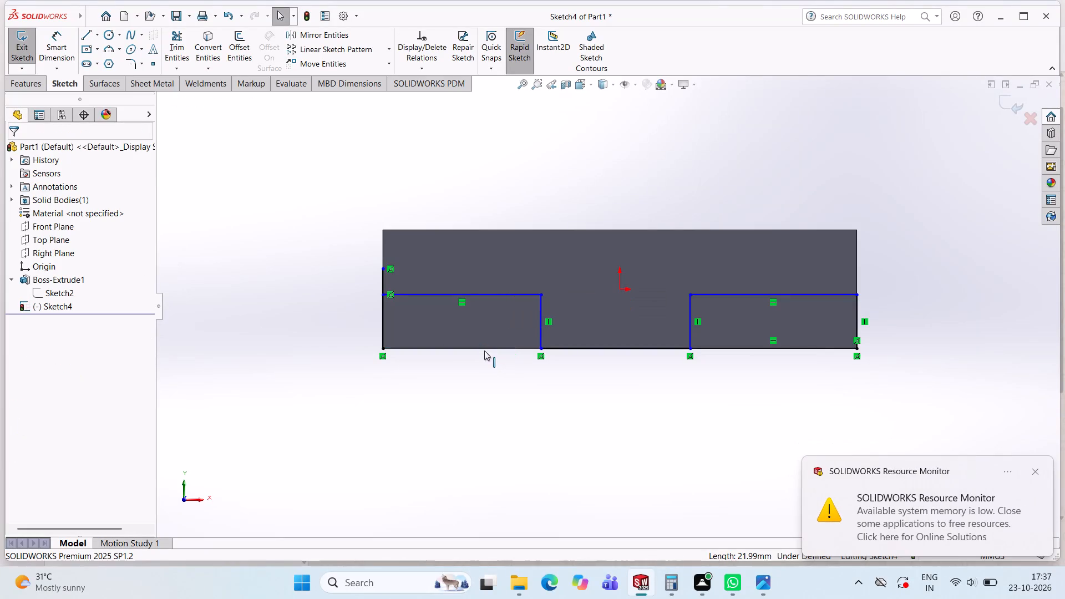
Close the -X corner profile with a line about 26.7 mm long along the bottom edge to the foot of its vertical line.
click(86, 37)
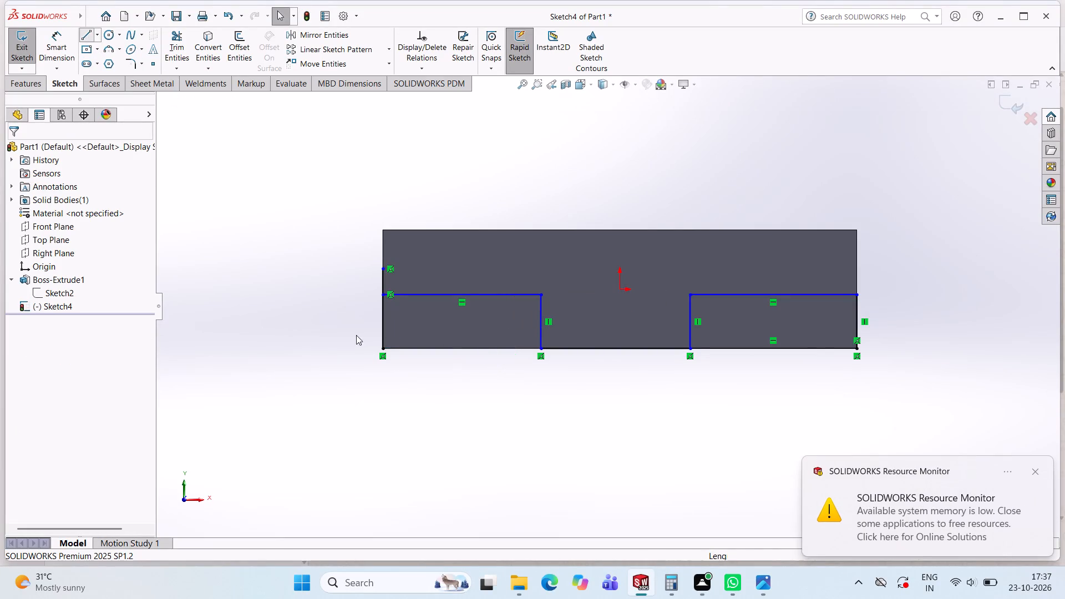
drag(384, 350, 484, 339)
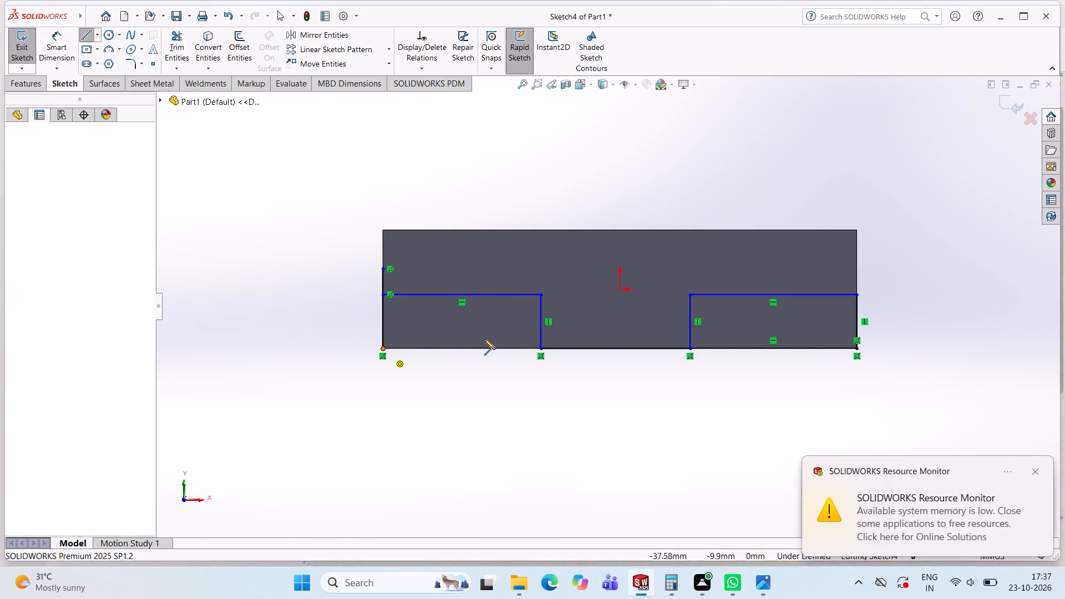
drag(484, 339, 542, 347)
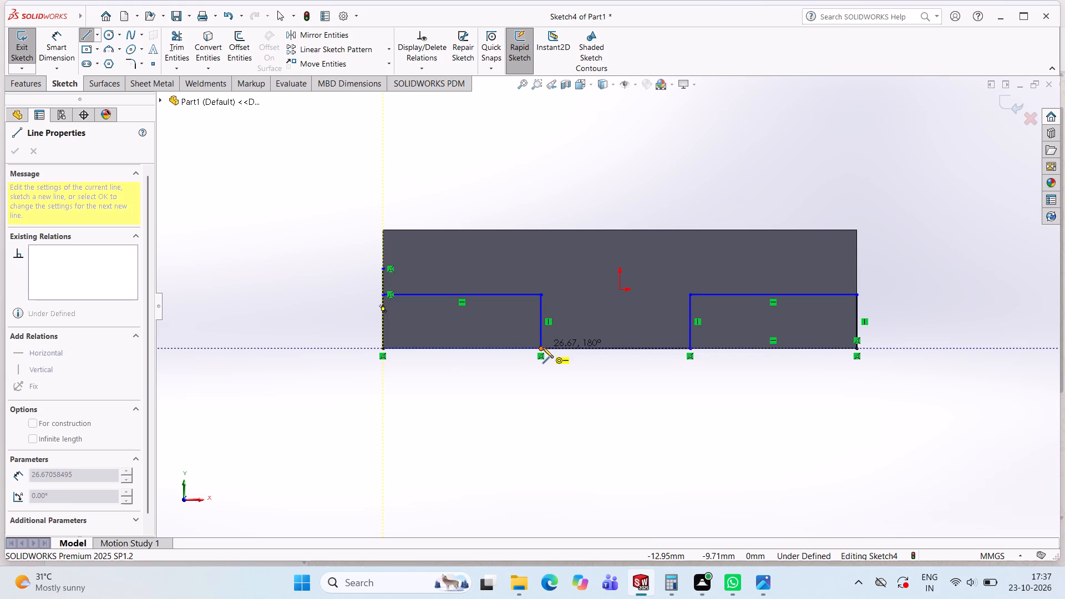
drag(542, 347, 541, 348)
click(541, 348)
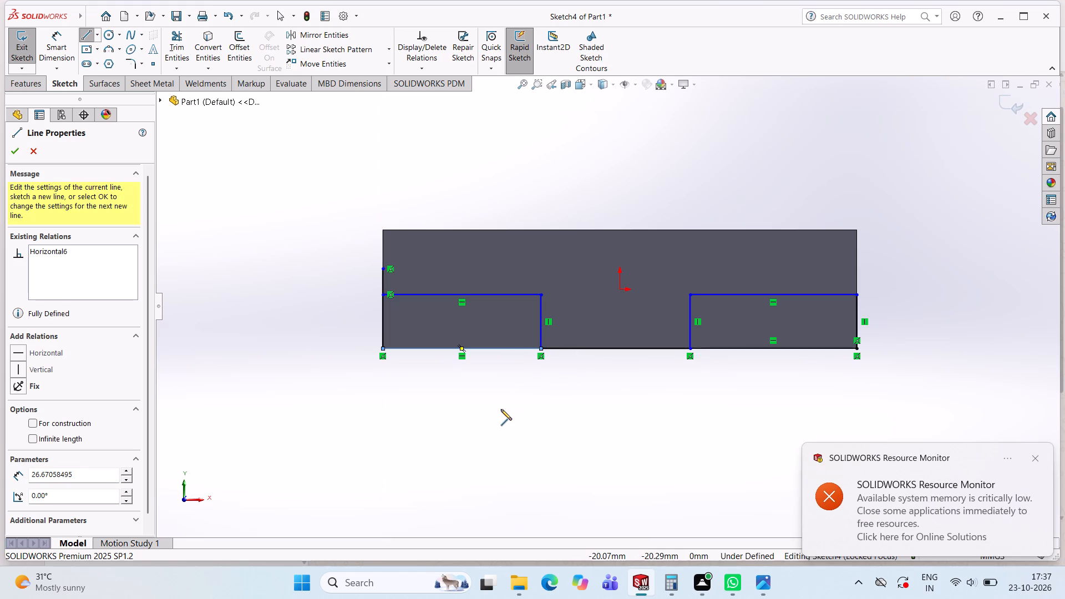
key(Escape)
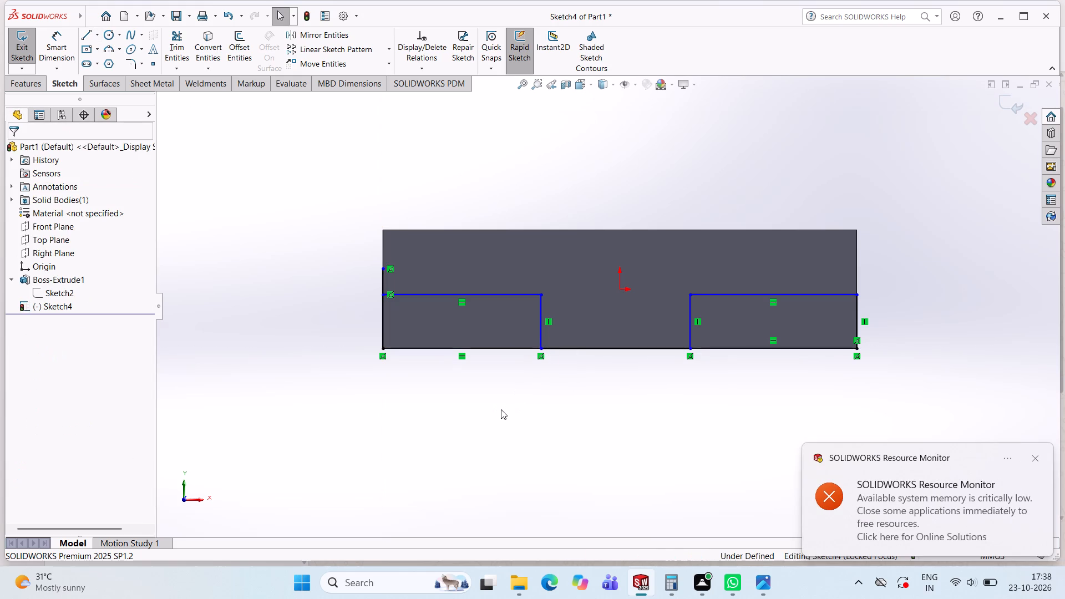
click(348, 172)
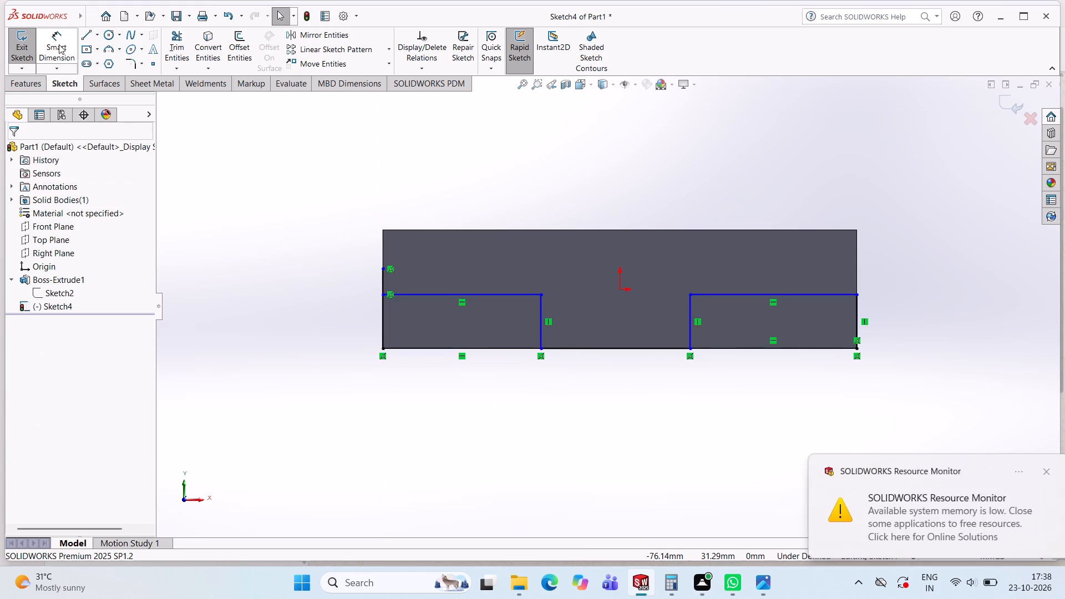
Dimension the -X corner profile's upper horizontal line and set its length to 25 mm.
click(62, 38)
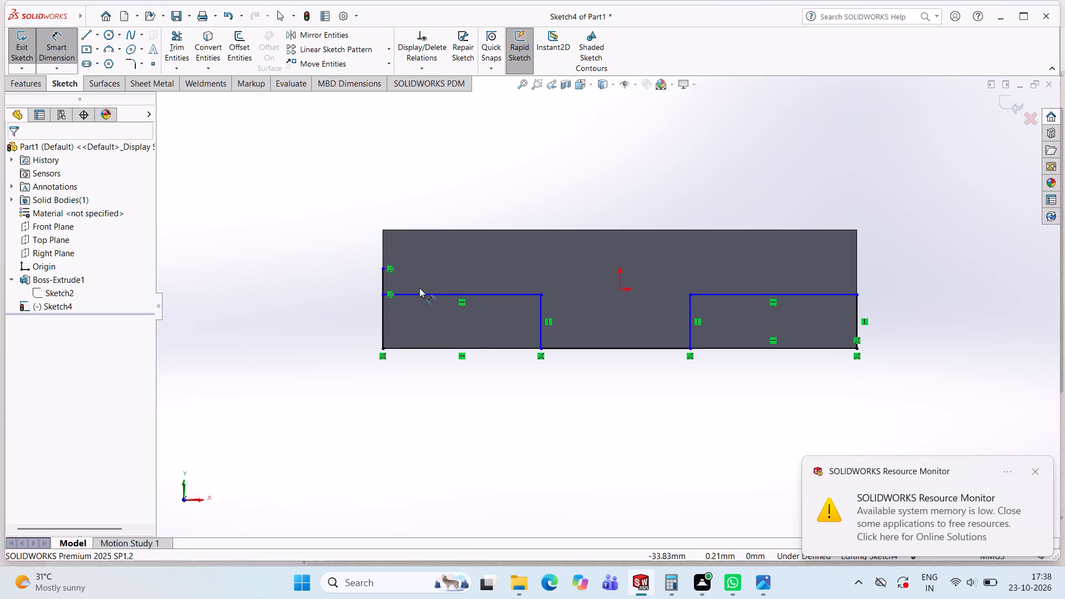
drag(432, 295, 435, 207)
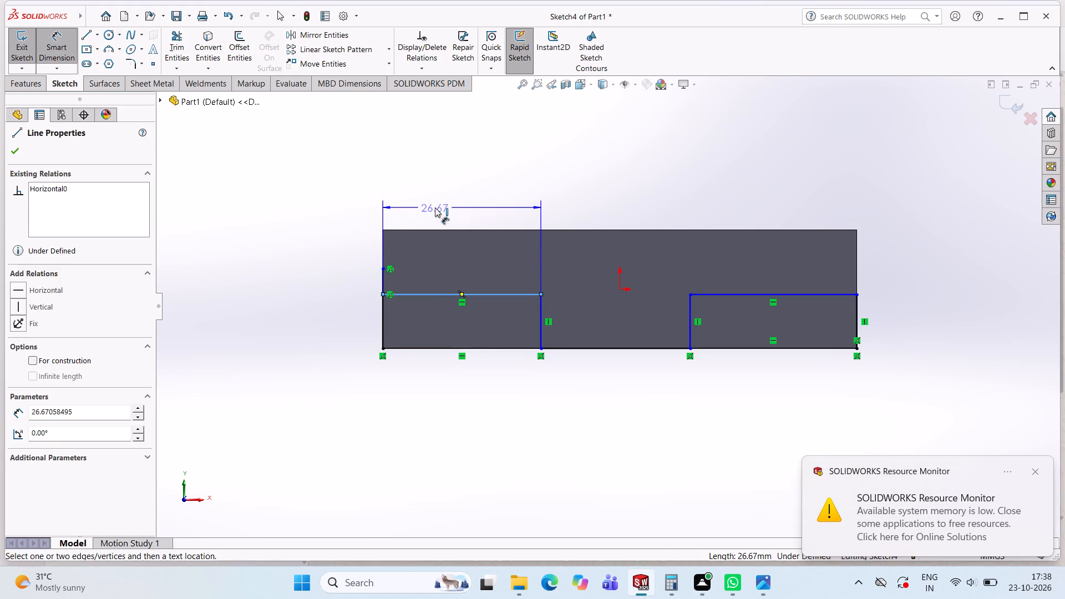
double_click(435, 207)
click(450, 225)
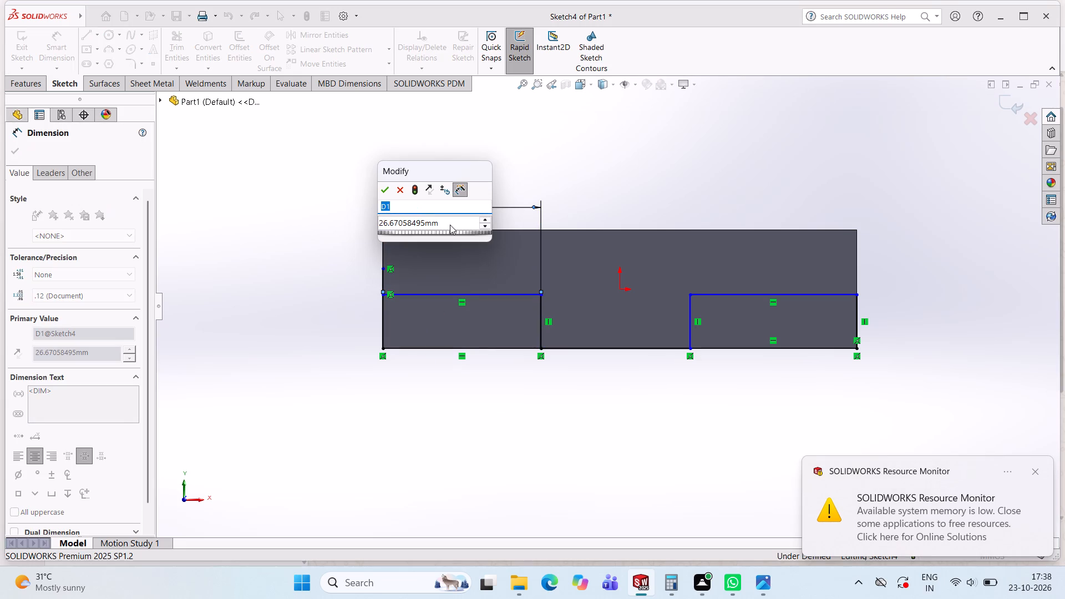
click(450, 225)
click(450, 225)
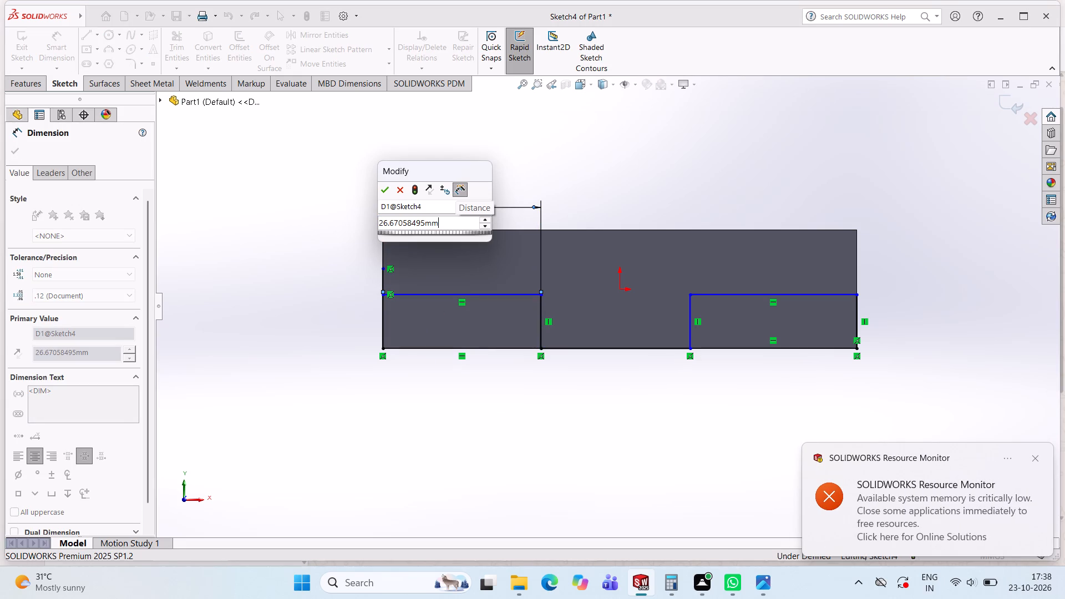
double_click(450, 225)
text(25)
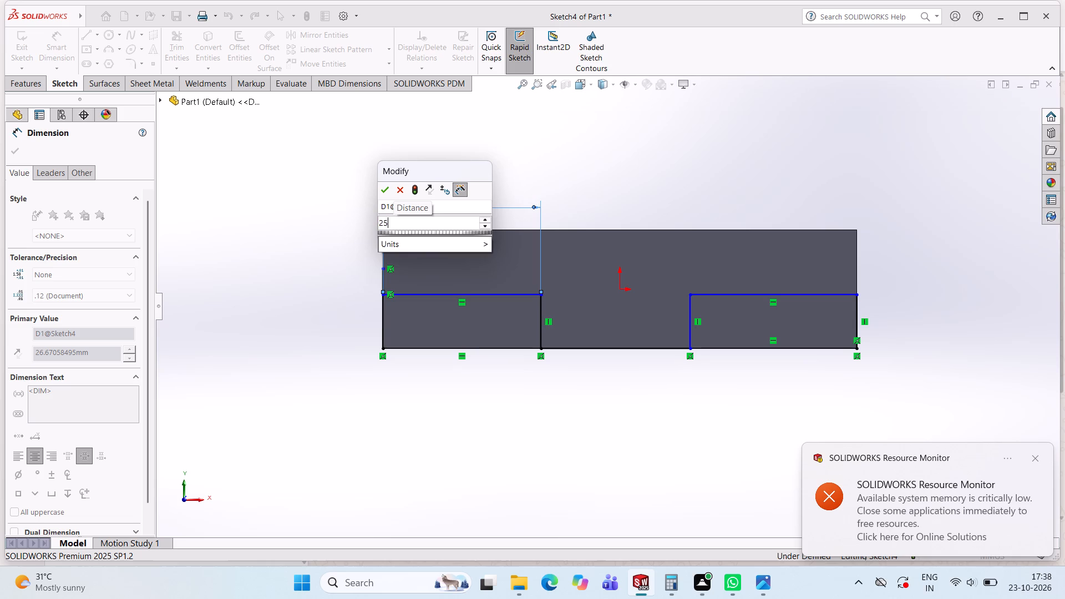
key(Return)
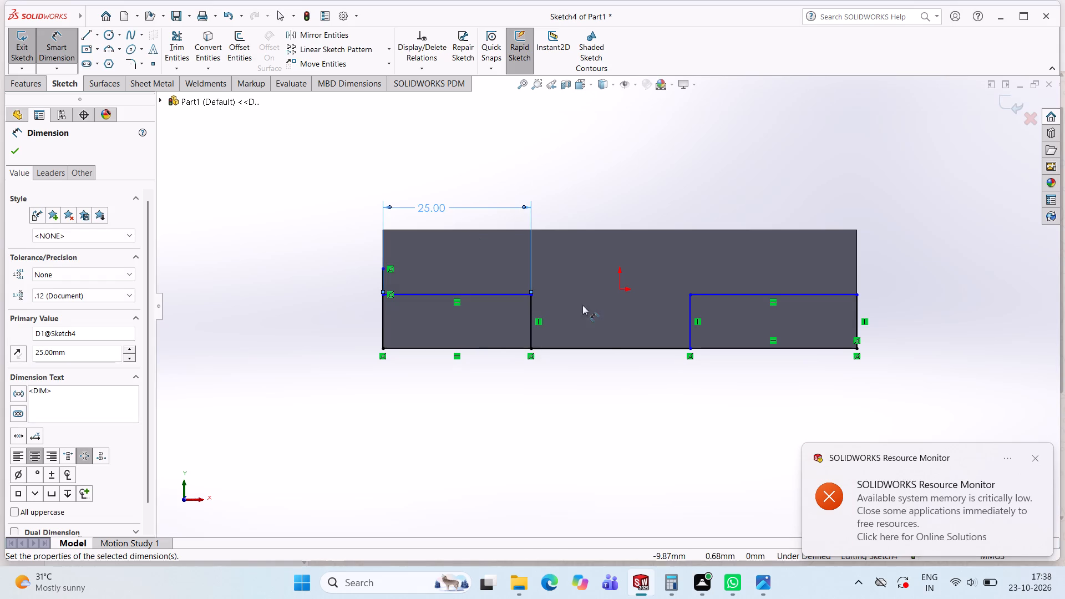
Dimension the bottom-edge line between the two corner profiles, set it to 20 mm and dismiss the memory notification.
drag(603, 351, 607, 382)
click(607, 382)
double_click(607, 382)
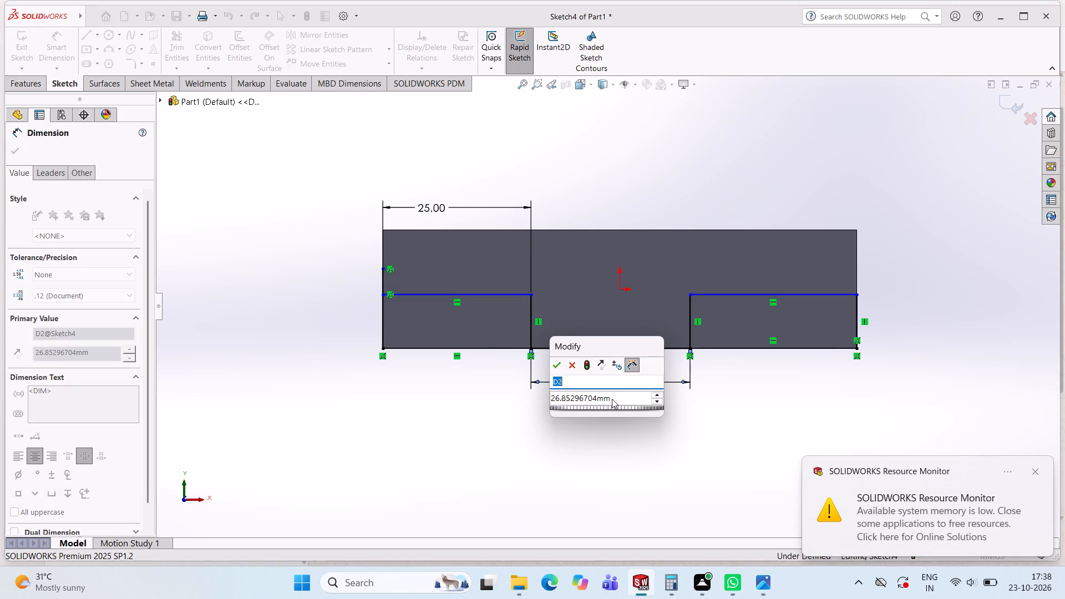
click(612, 399)
click(612, 399)
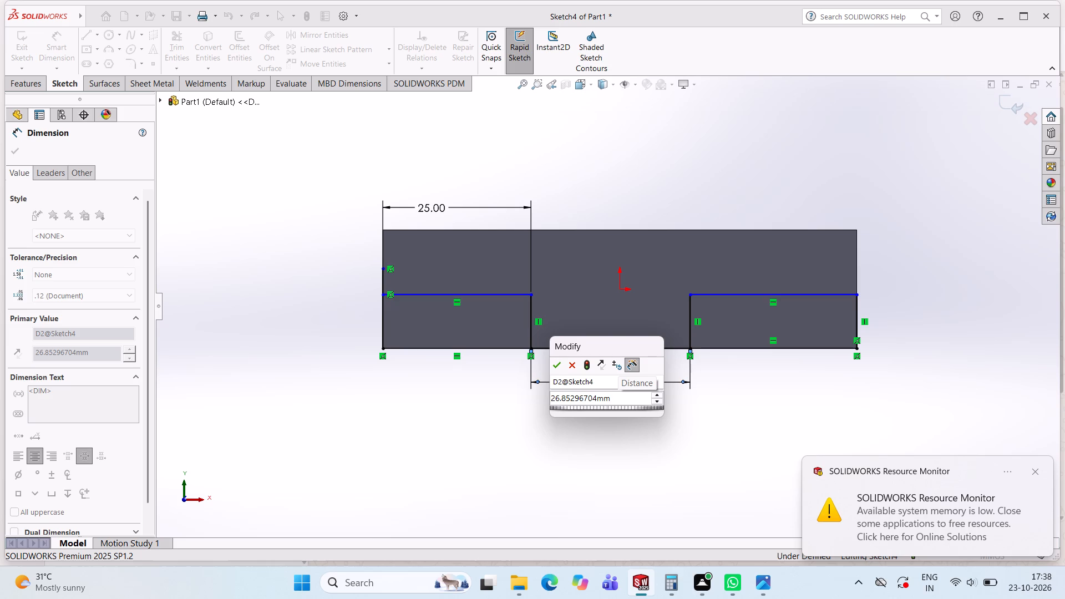
key(BackSpace)
key(BackSpace)
key(BackSpace)
key(BackSpace)
key(BackSpace)
key(BackSpace)
key(BackSpace)
key(BackSpace)
key(BackSpace)
key(BackSpace)
key(BackSpace)
key(BackSpace)
key(BackSpace)
key(BackSpace)
key(BackSpace)
key(BackSpace)
key(BackSpace)
key(BackSpace)
key(BackSpace)
key(BackSpace)
text(20)
key(Return)
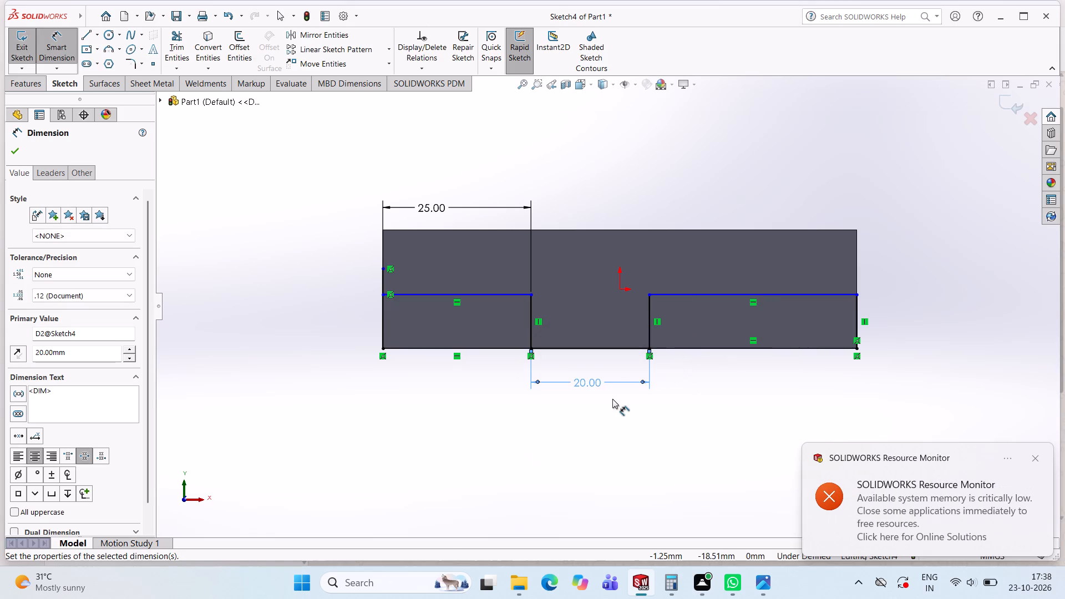
click(1029, 454)
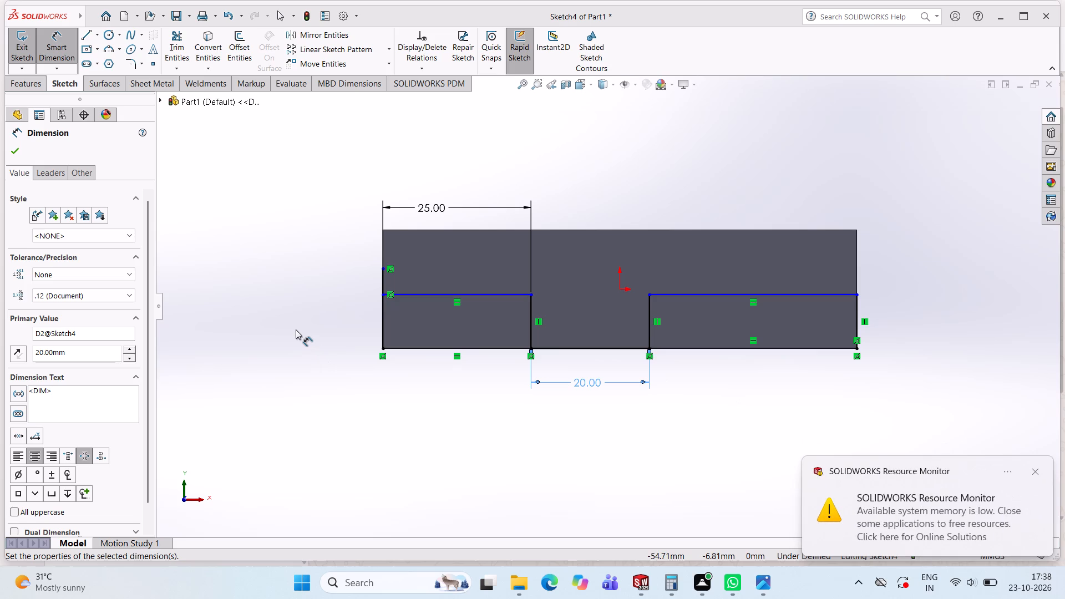
key(Escape)
key(Escape)
key(Escape)
key(Escape)
key(Escape)
key(Escape)
key(Escape)
key(Escape)
key(Escape)
Move the 25 mm dimension to below the block.
drag(432, 210, 452, 423)
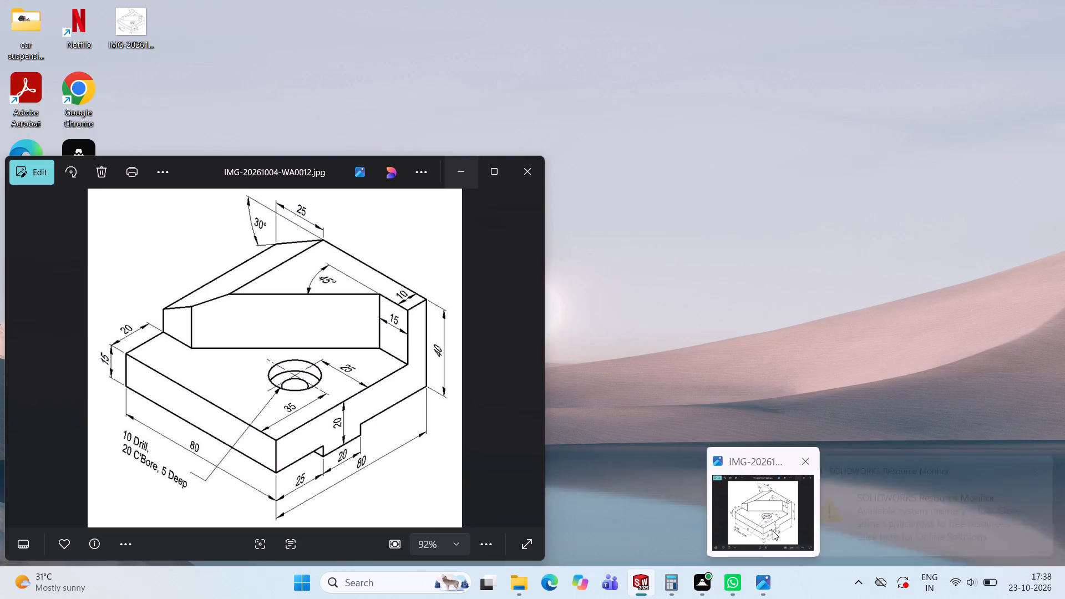
Bring up the reference drawing image over the sketch to check the corner profile dimensions.
click(773, 531)
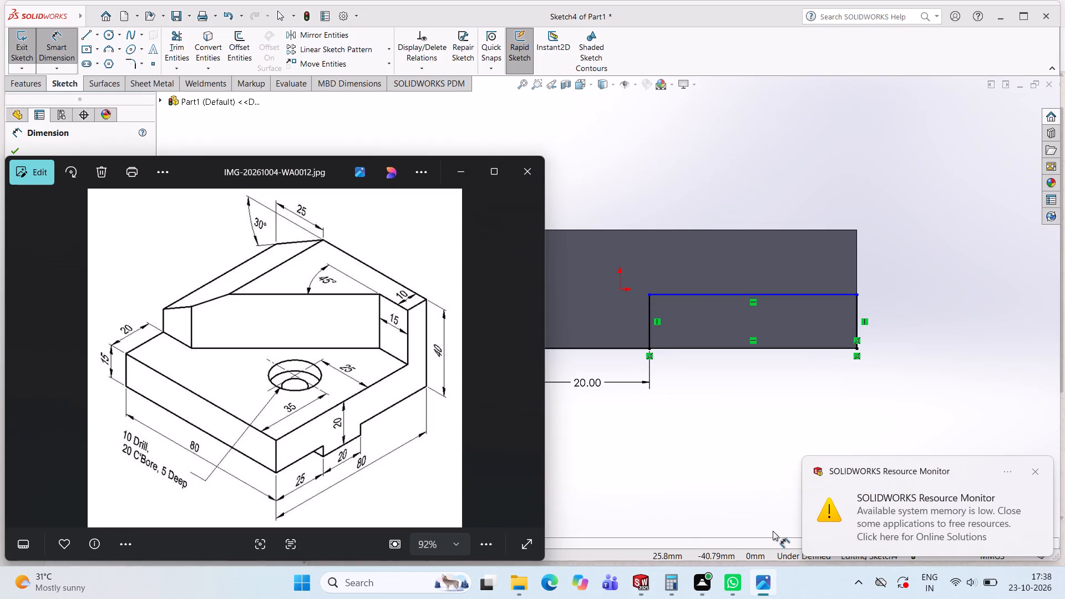
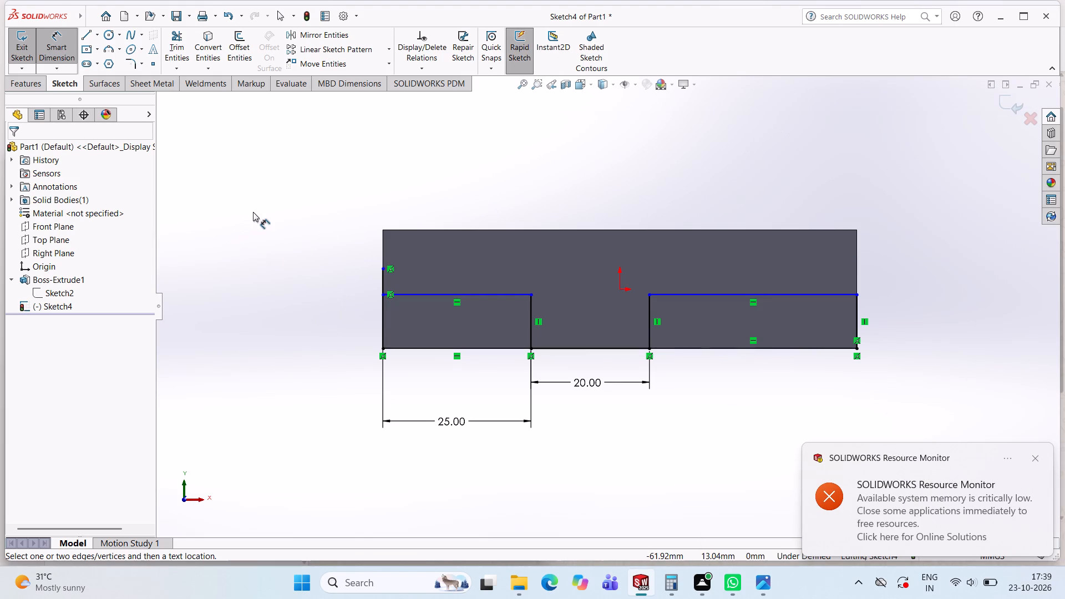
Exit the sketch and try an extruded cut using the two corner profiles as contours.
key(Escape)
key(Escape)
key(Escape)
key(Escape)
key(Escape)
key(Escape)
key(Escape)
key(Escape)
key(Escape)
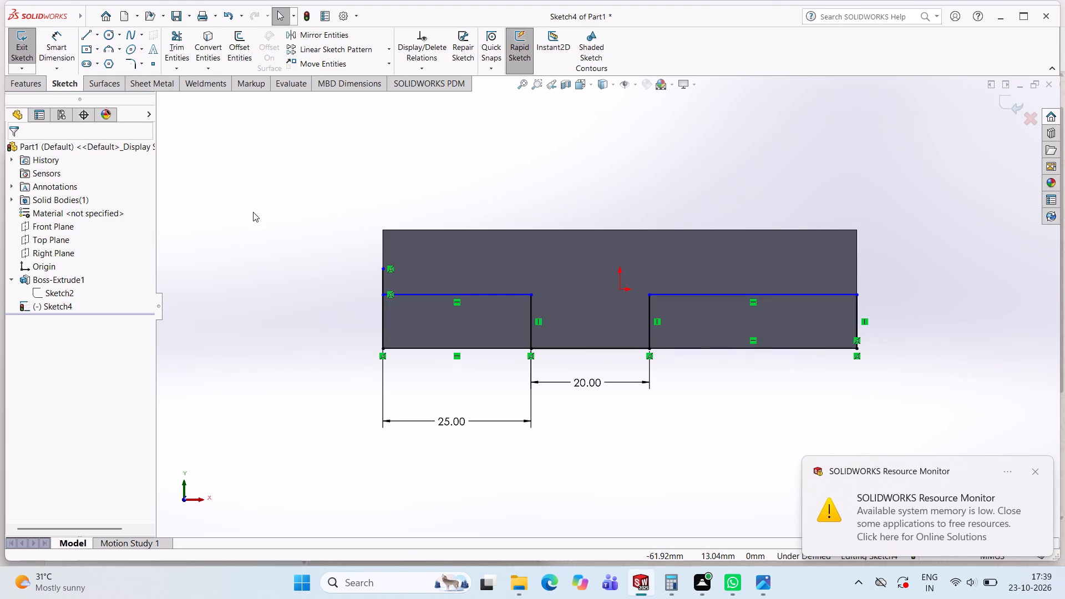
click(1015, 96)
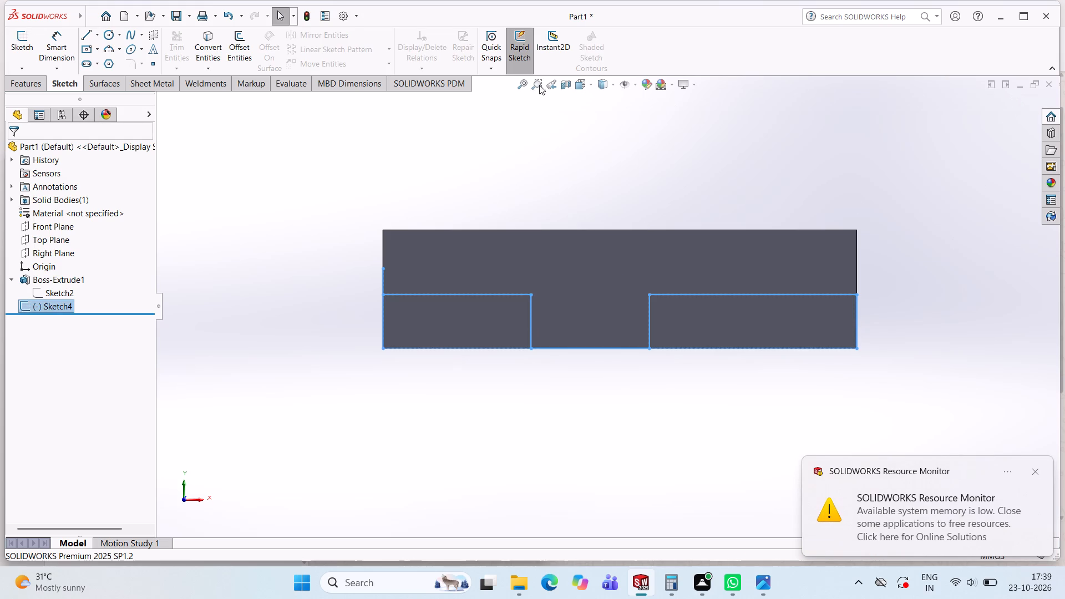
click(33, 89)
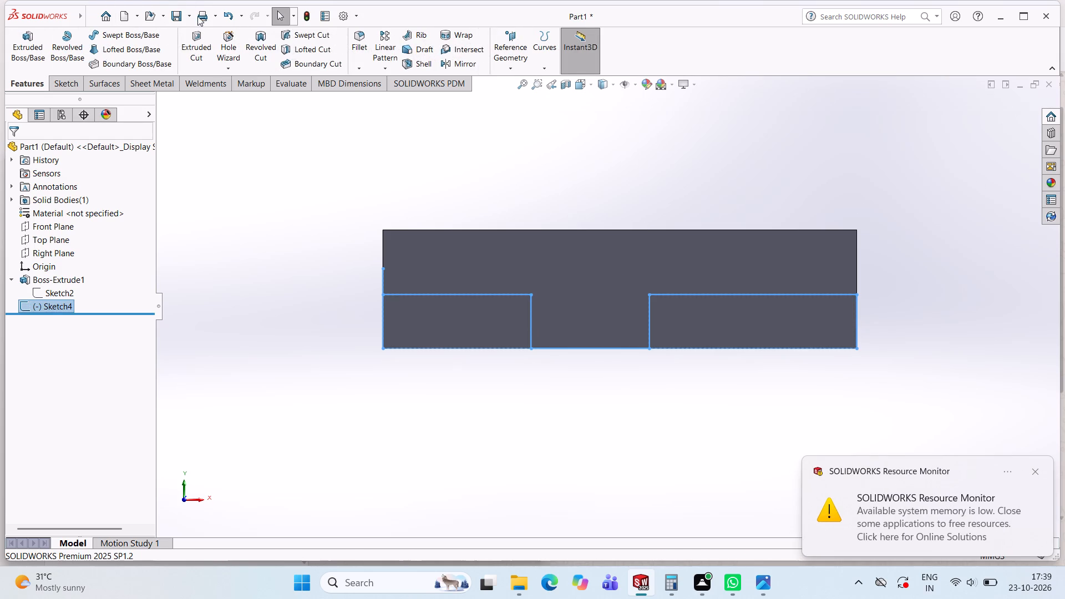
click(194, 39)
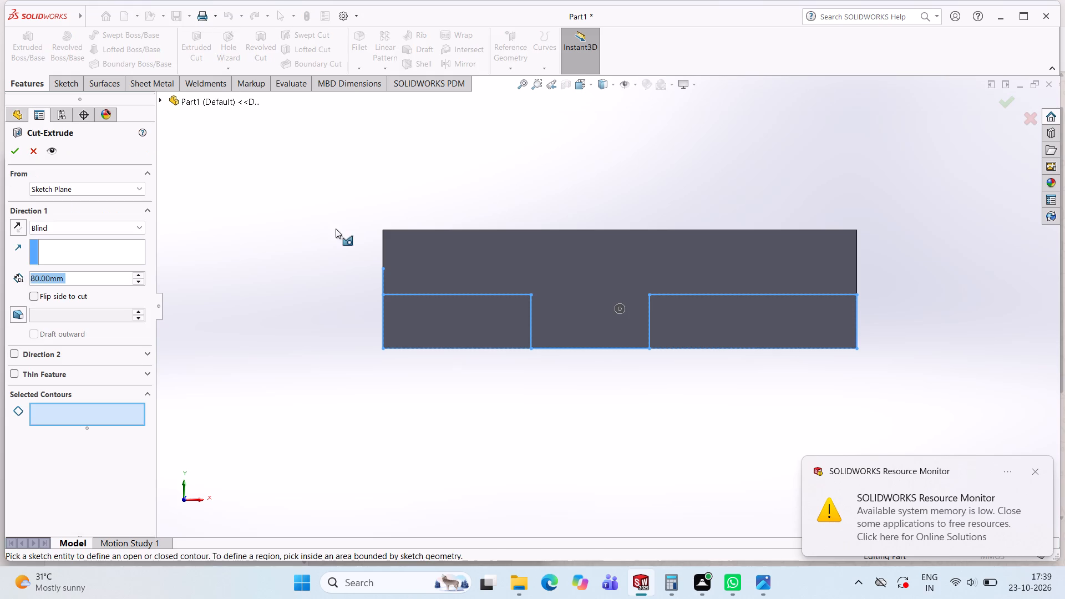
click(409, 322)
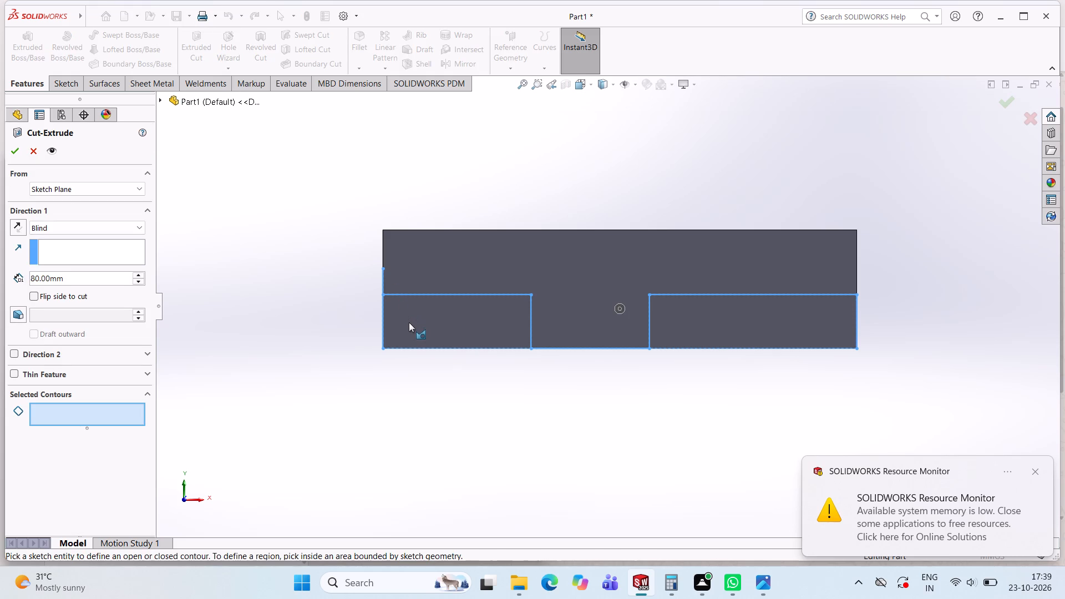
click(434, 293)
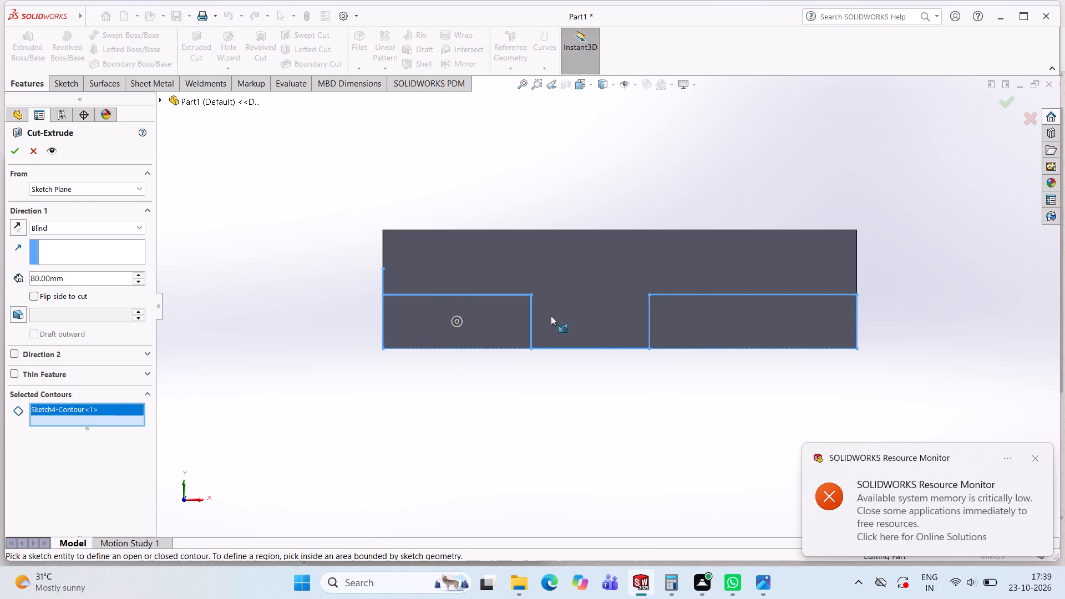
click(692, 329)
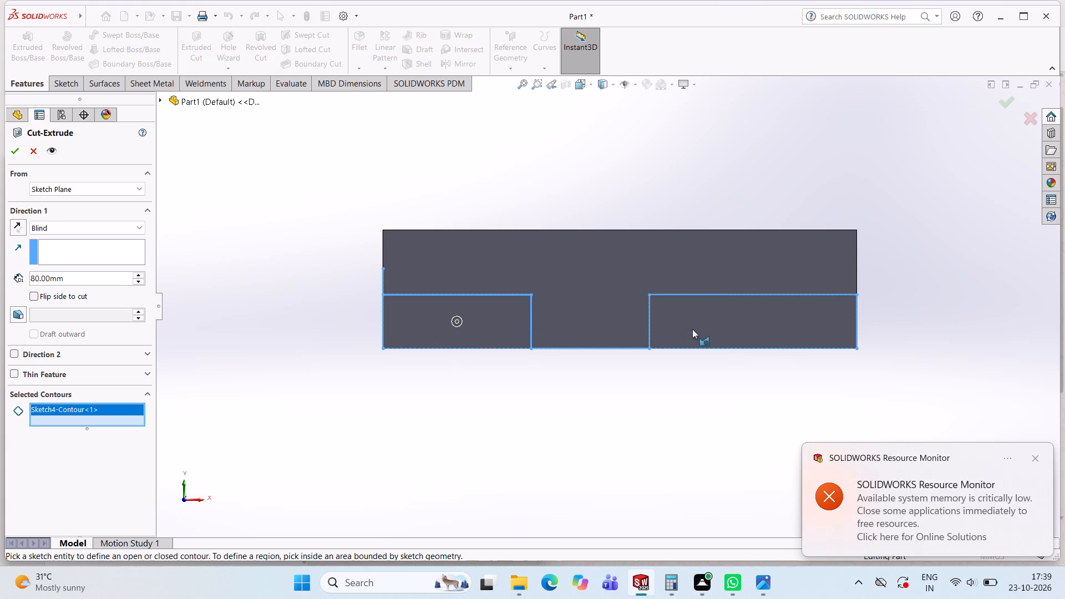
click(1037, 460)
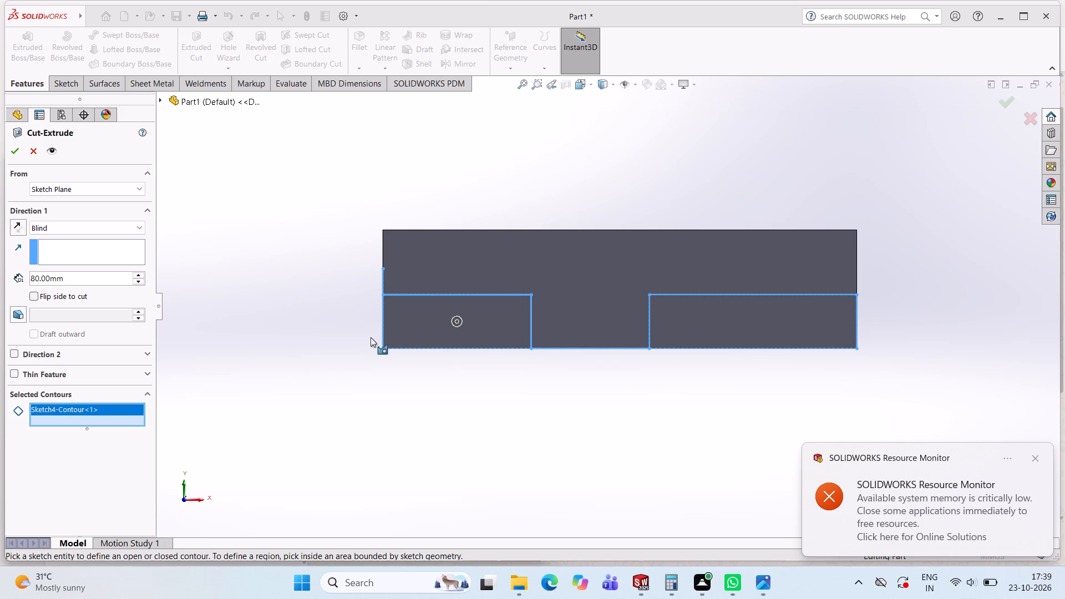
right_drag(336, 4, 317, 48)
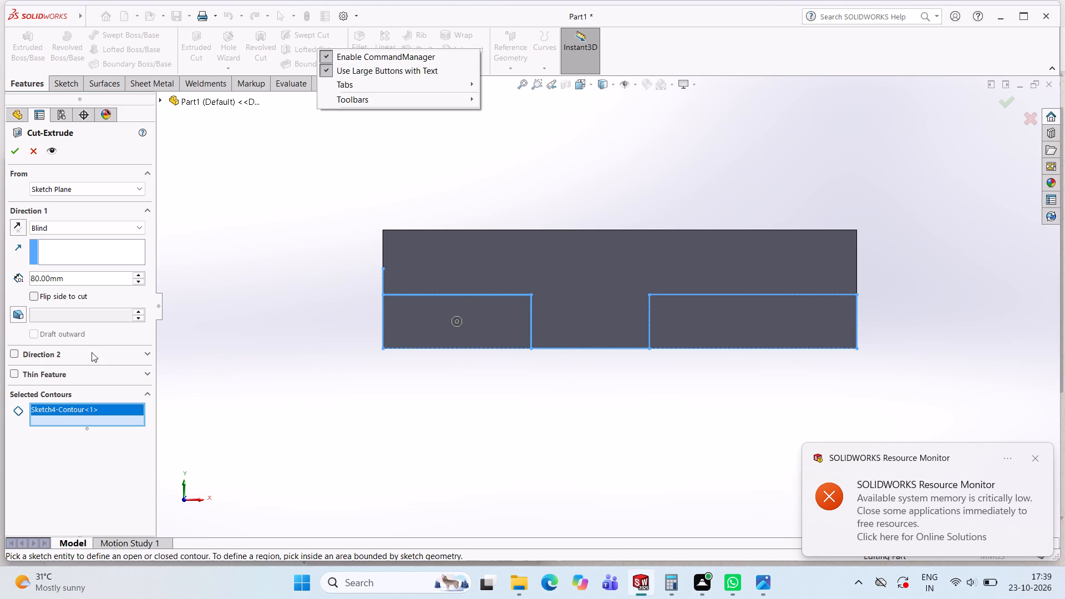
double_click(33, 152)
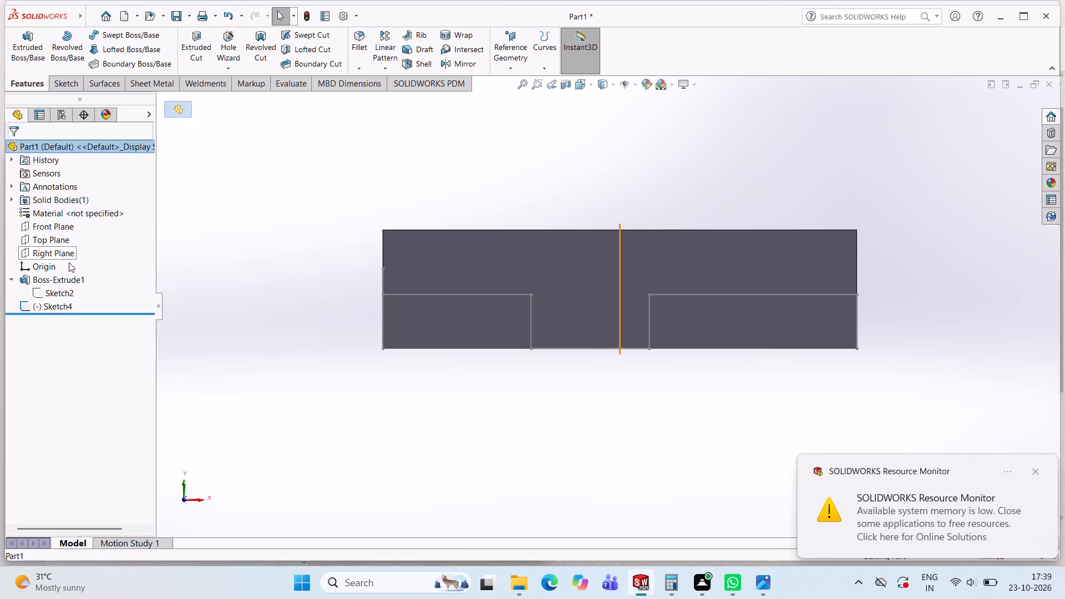
Reopen Sketch4 and power-trim the vertical line segment projecting above the -X corner profile.
click(60, 304)
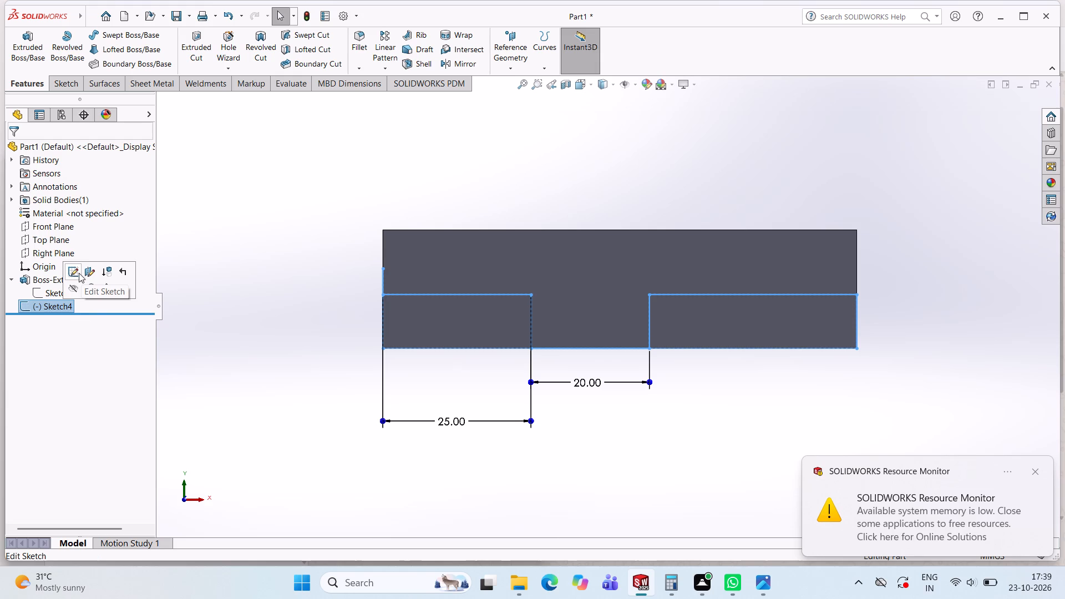
click(73, 272)
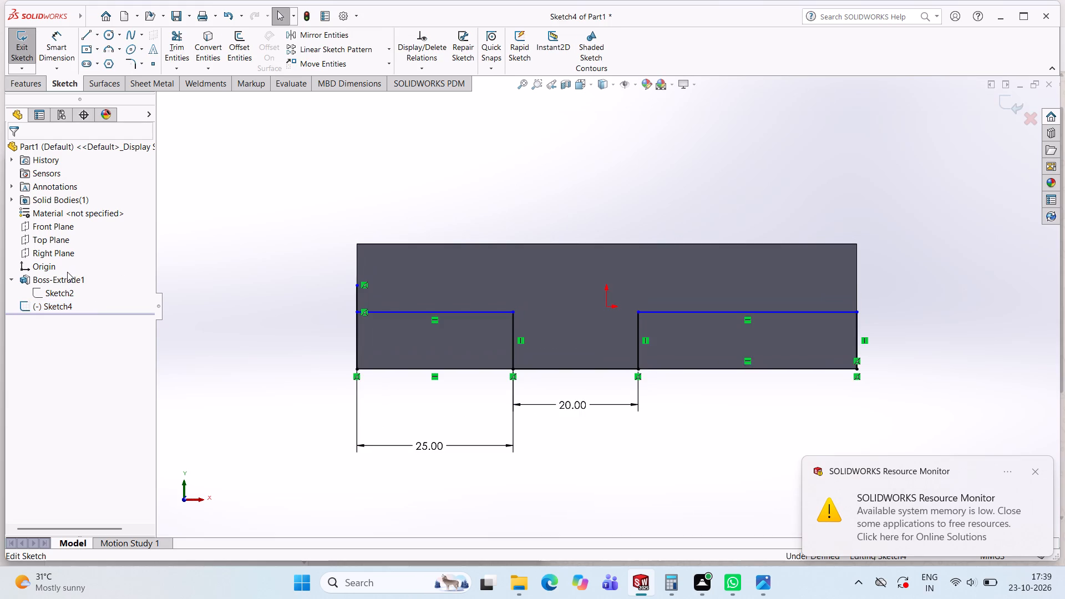
click(180, 40)
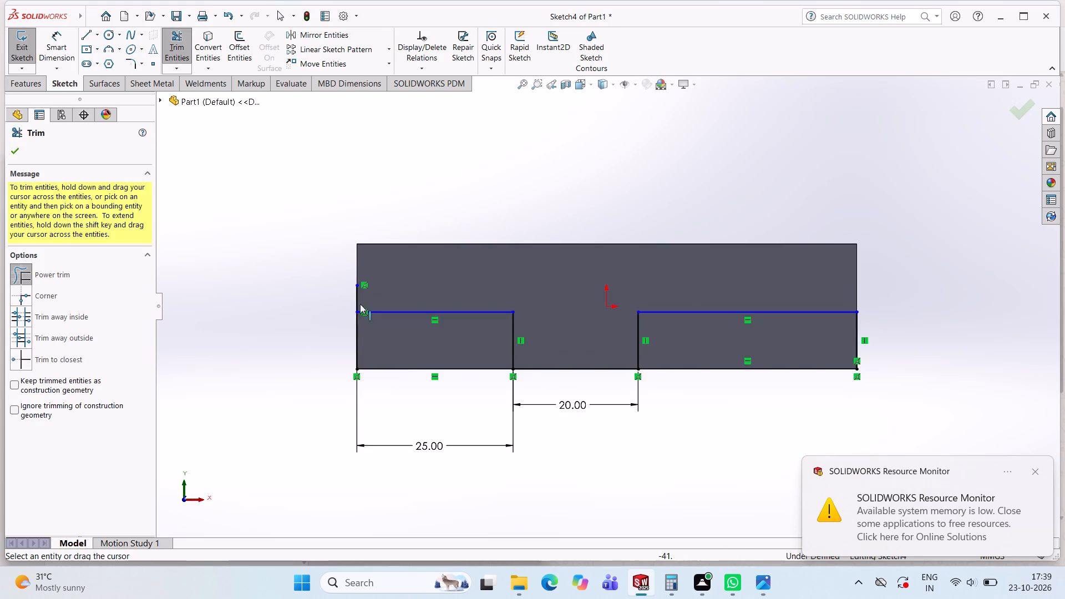
drag(372, 298, 342, 301)
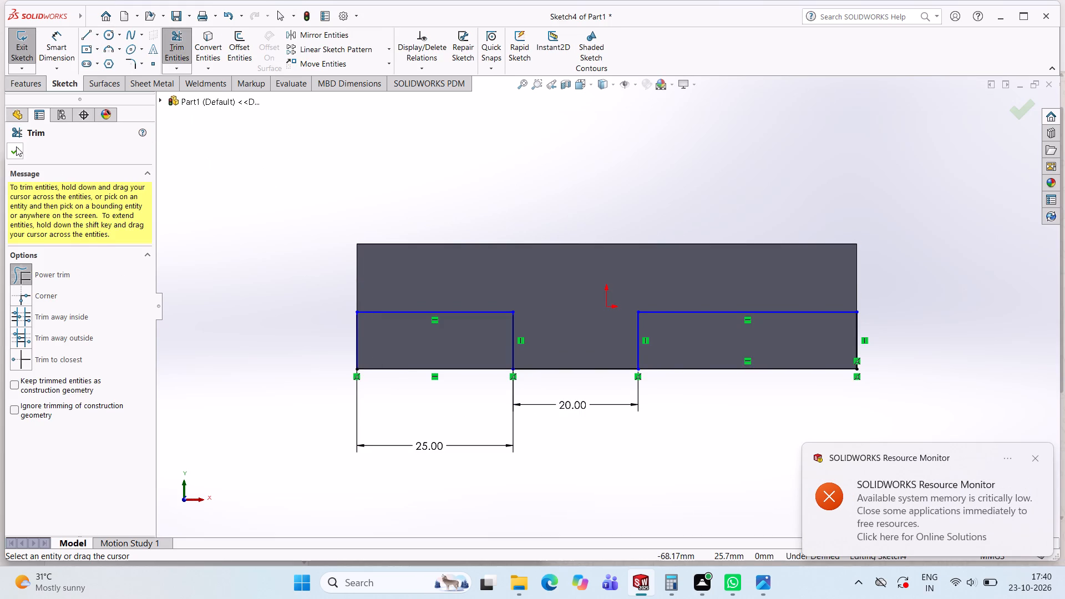
click(17, 148)
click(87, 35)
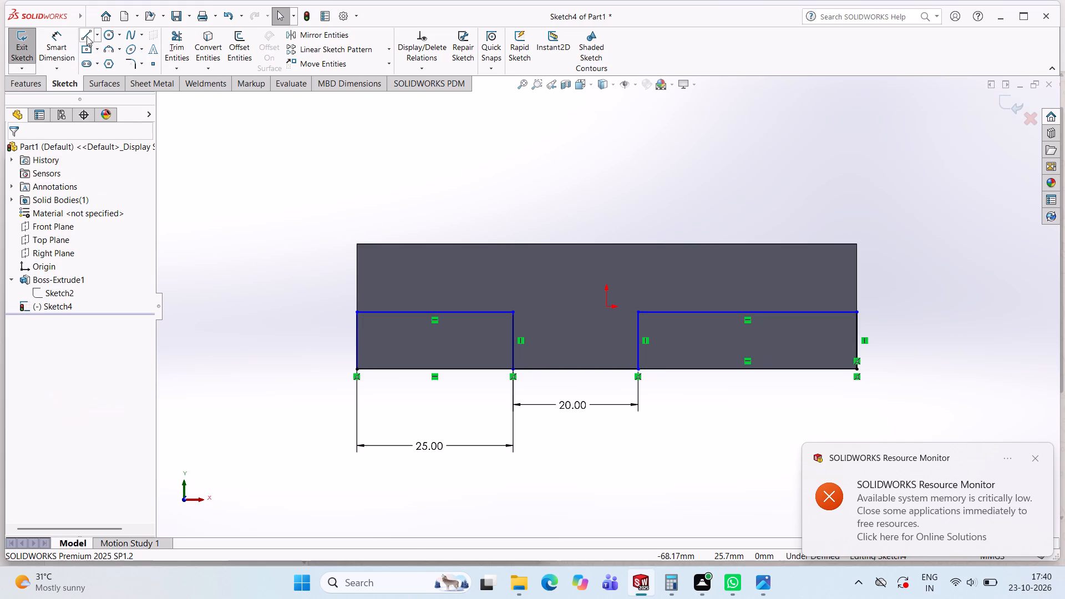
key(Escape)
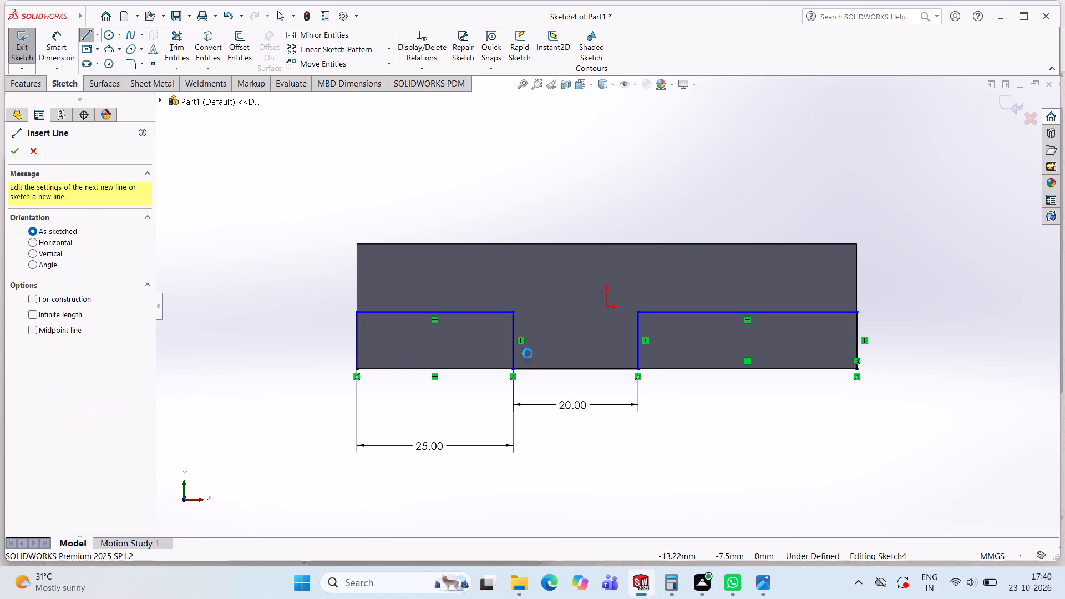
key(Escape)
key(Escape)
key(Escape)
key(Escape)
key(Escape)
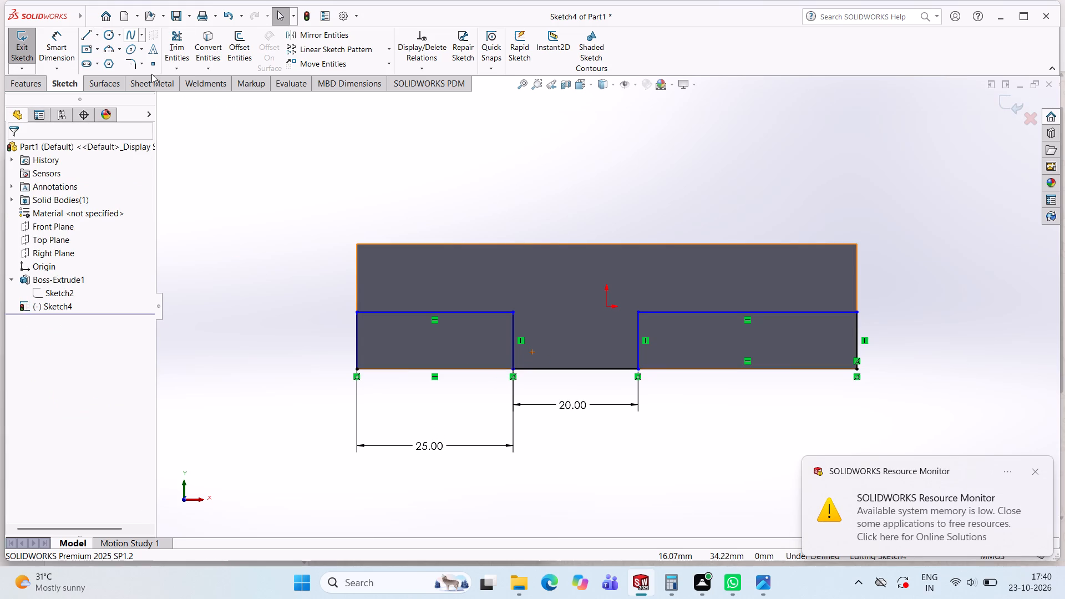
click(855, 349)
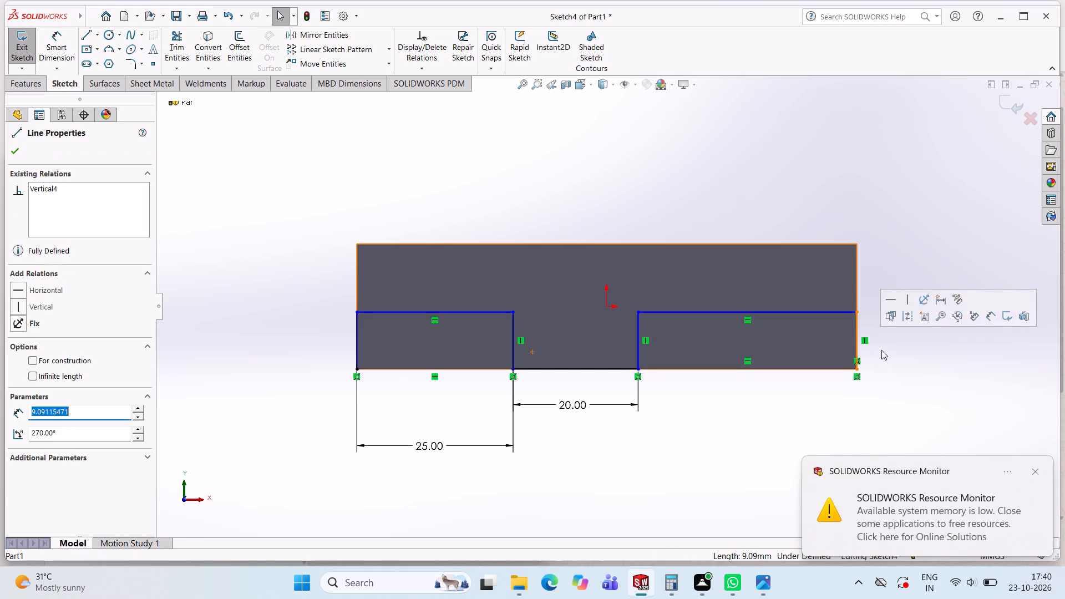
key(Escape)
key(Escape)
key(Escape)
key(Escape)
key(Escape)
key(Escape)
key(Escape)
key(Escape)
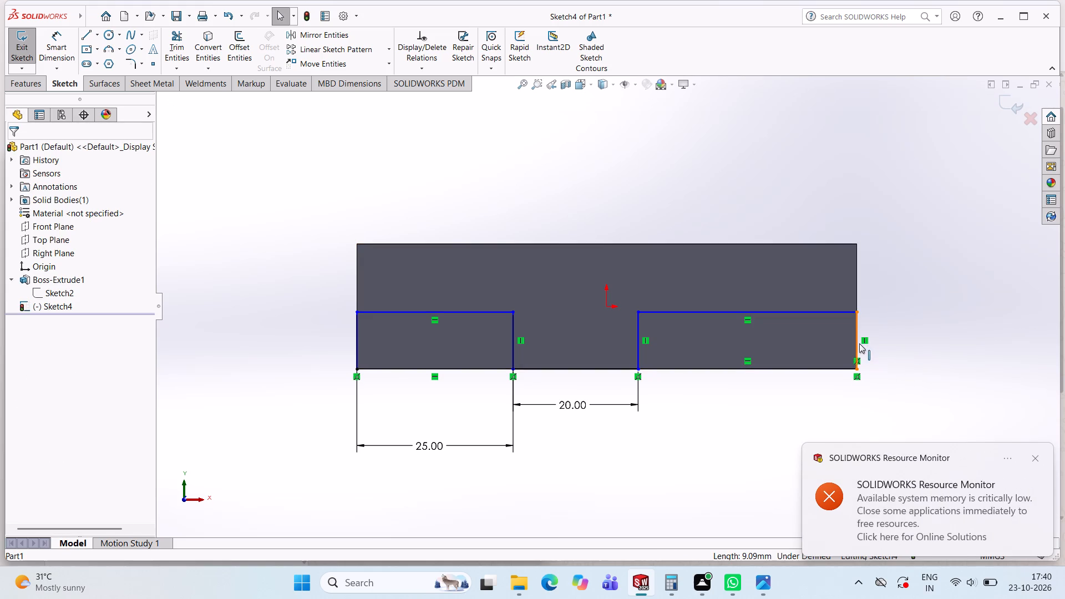
Delete the +X corner profile's outer vertical, bottom and upper horizontal lines, keeping its inner vertical line.
click(856, 348)
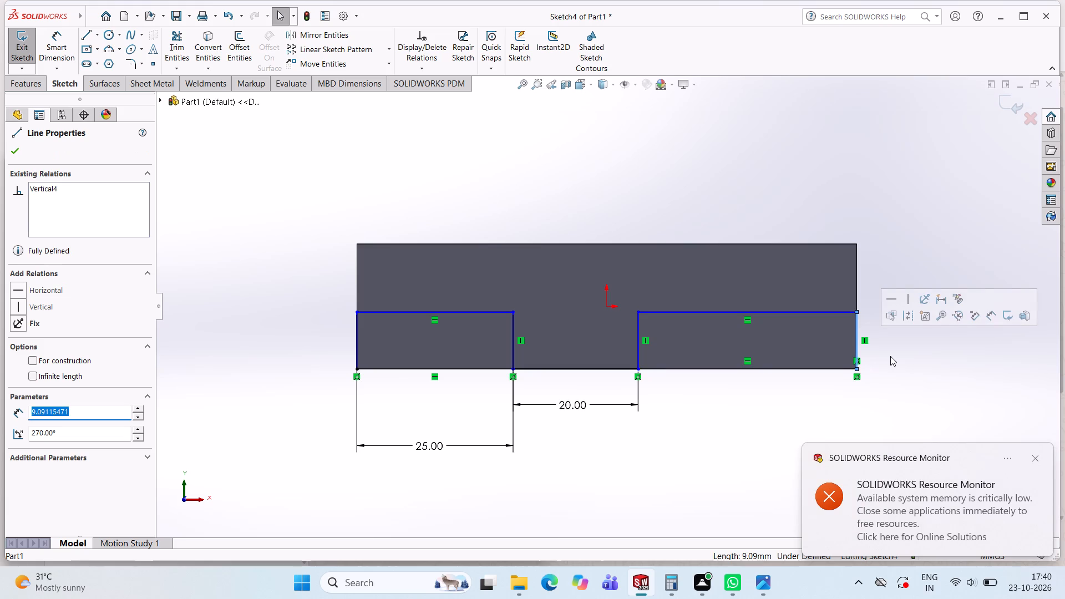
key(Delete)
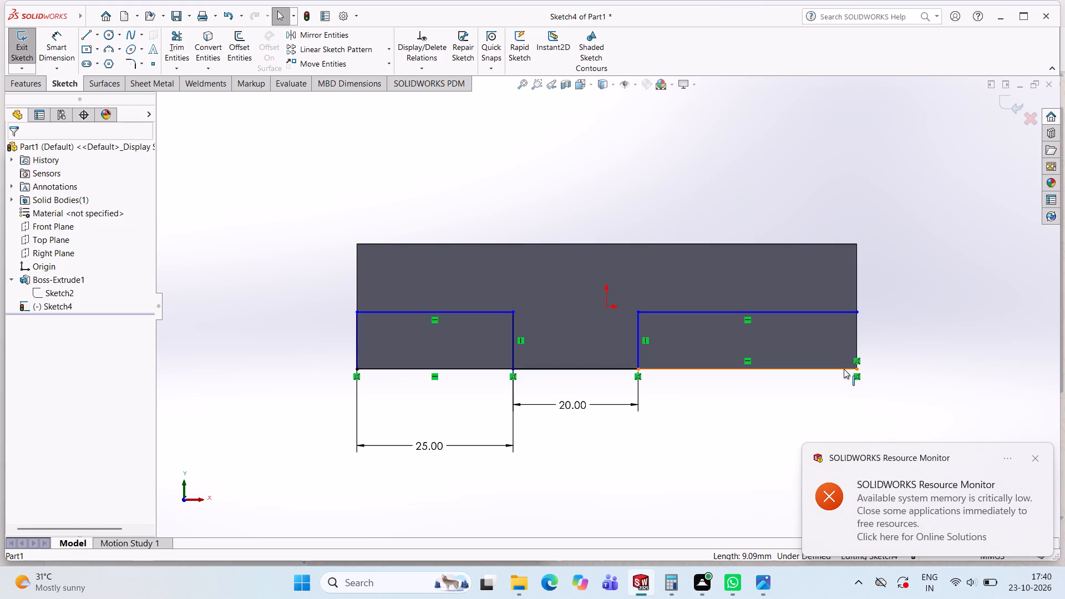
click(844, 369)
key(Delete)
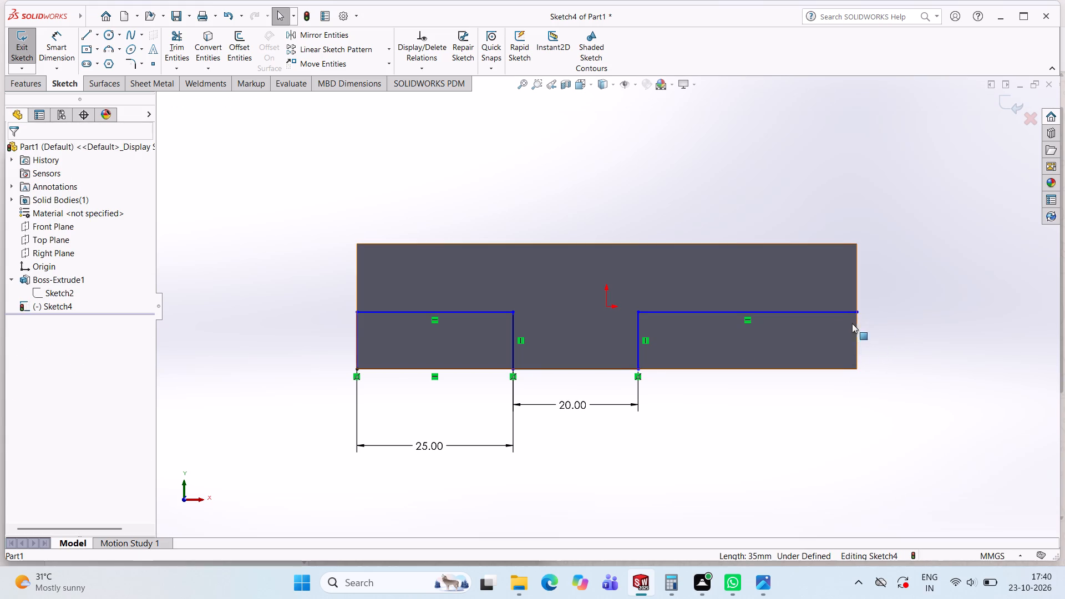
click(846, 312)
key(Delete)
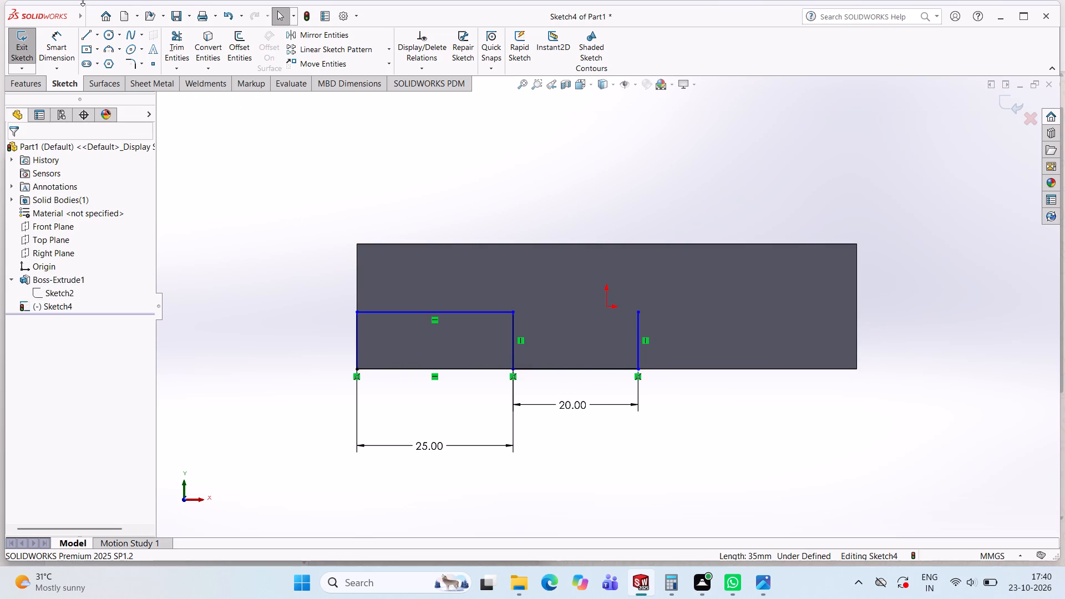
Redraw the +X corner profile's bottom and upper lines about 35 mm long and close it with an outer vertical line about 9 mm long.
click(305, 149)
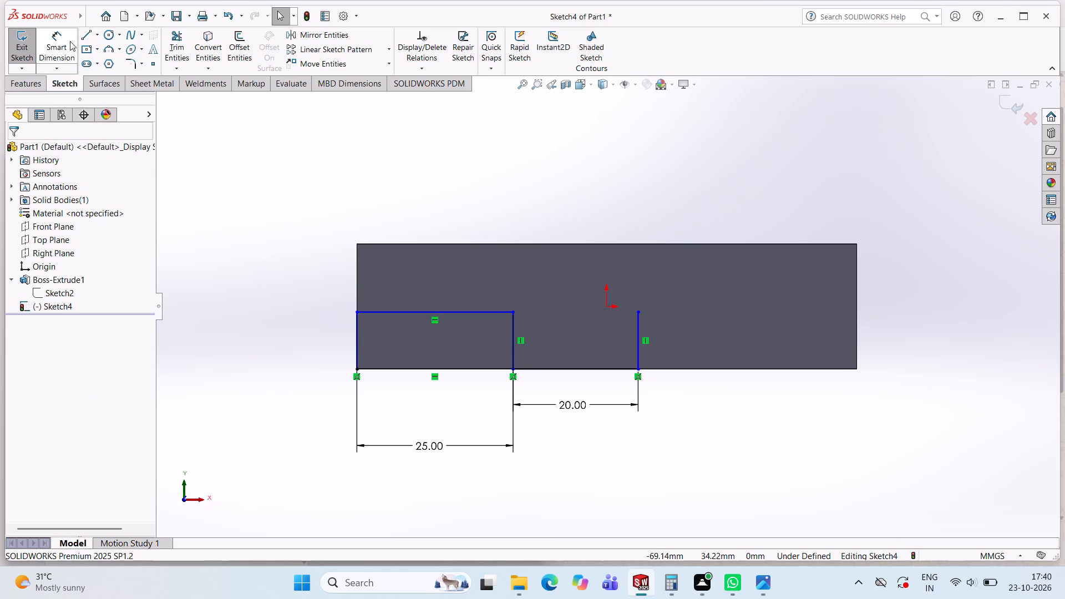
click(82, 38)
middle_click(82, 38)
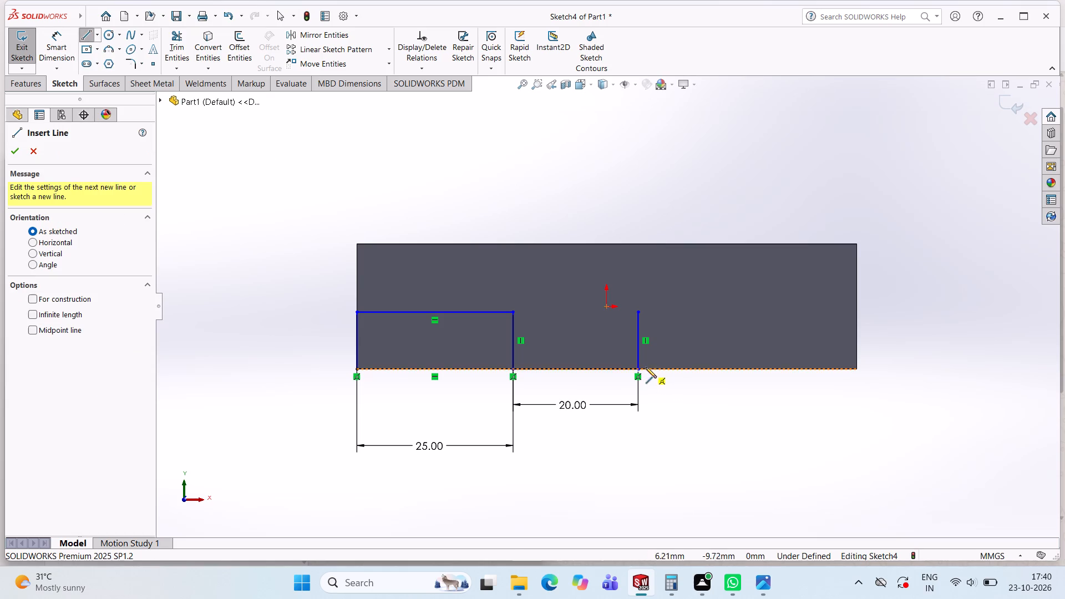
click(638, 369)
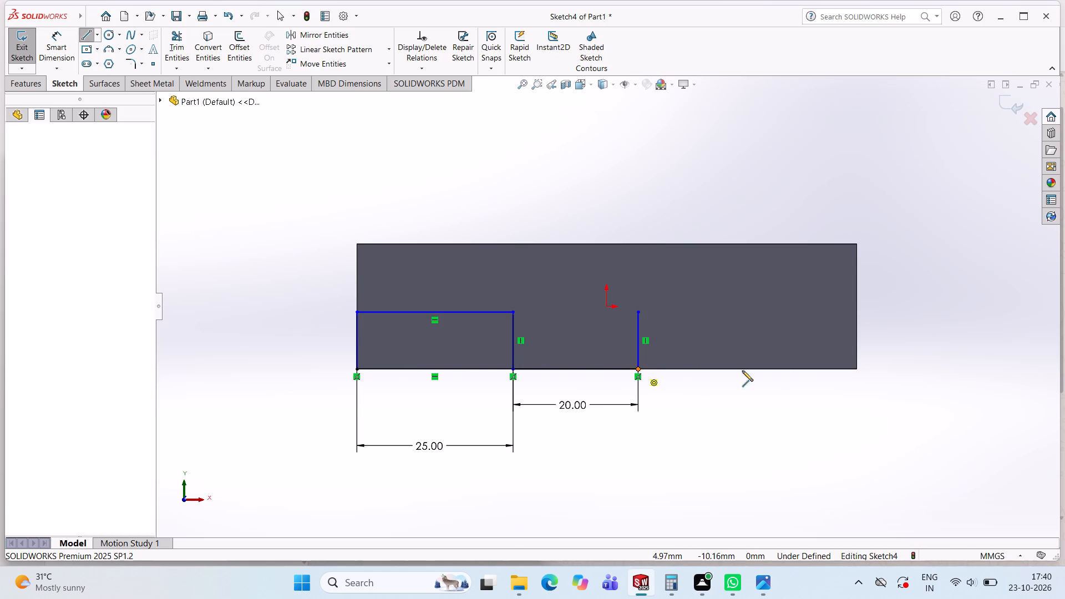
middle_click(857, 366)
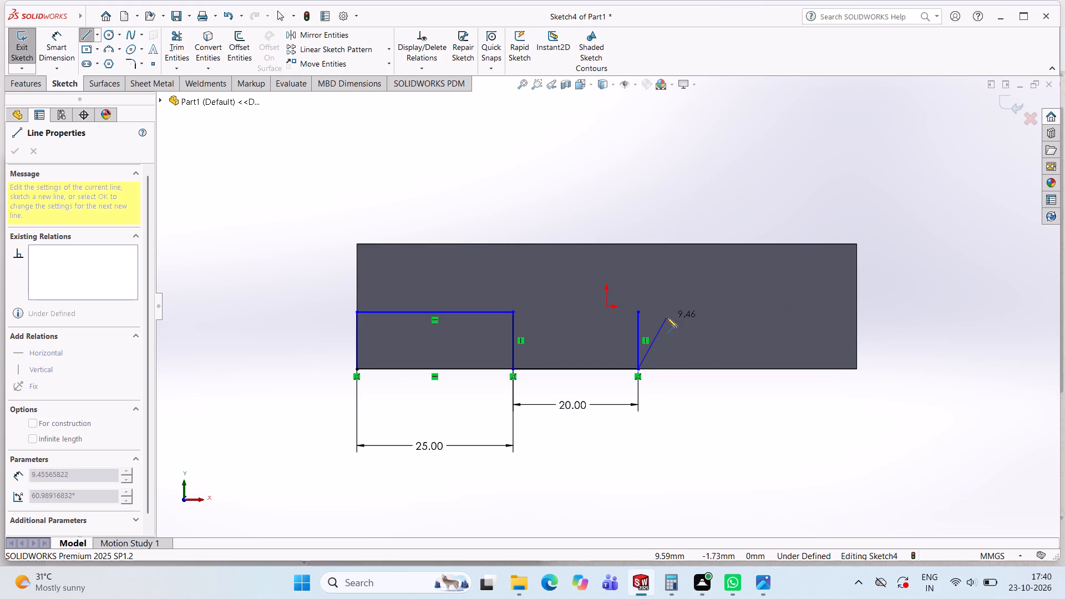
middle_click(856, 368)
click(856, 368)
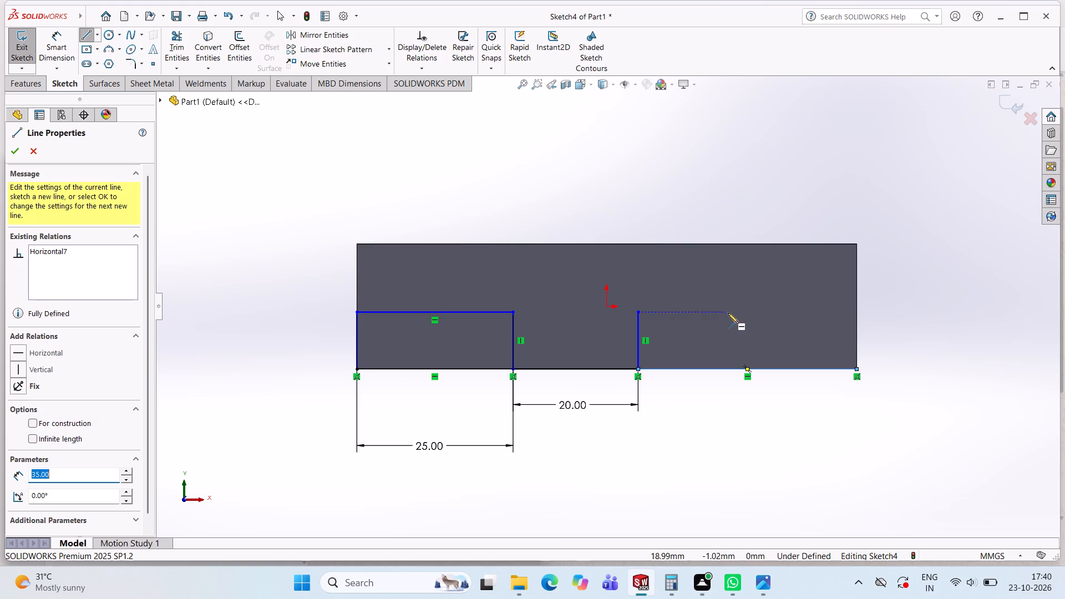
click(641, 312)
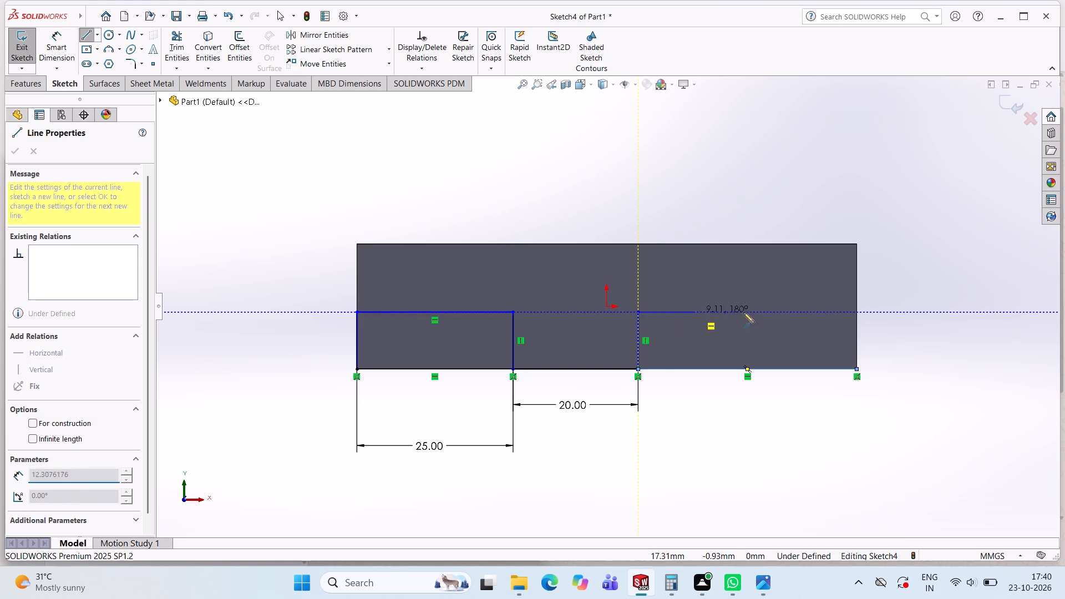
click(857, 311)
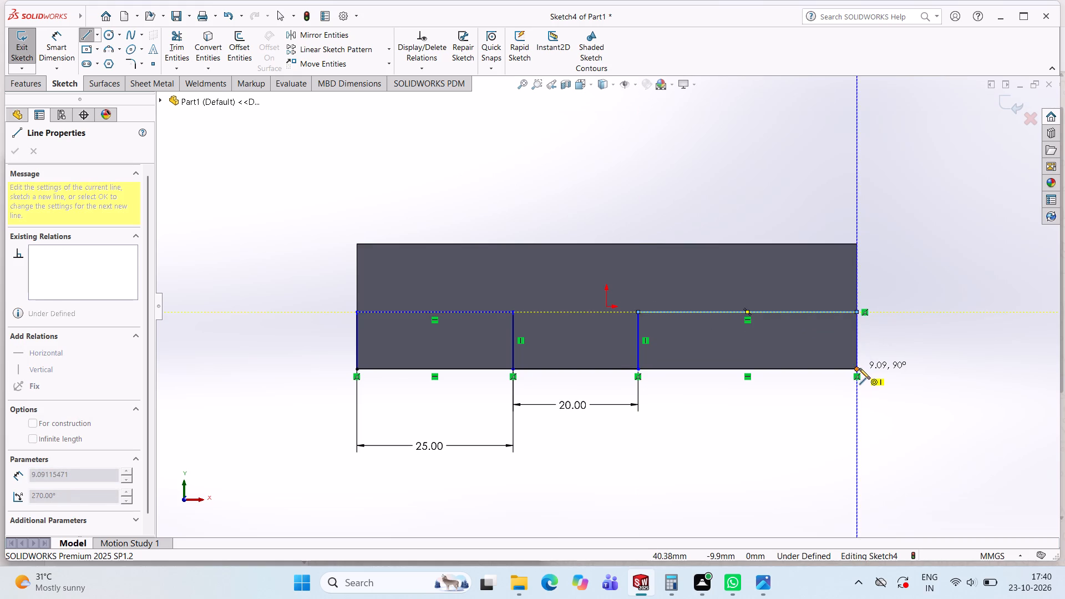
click(856, 368)
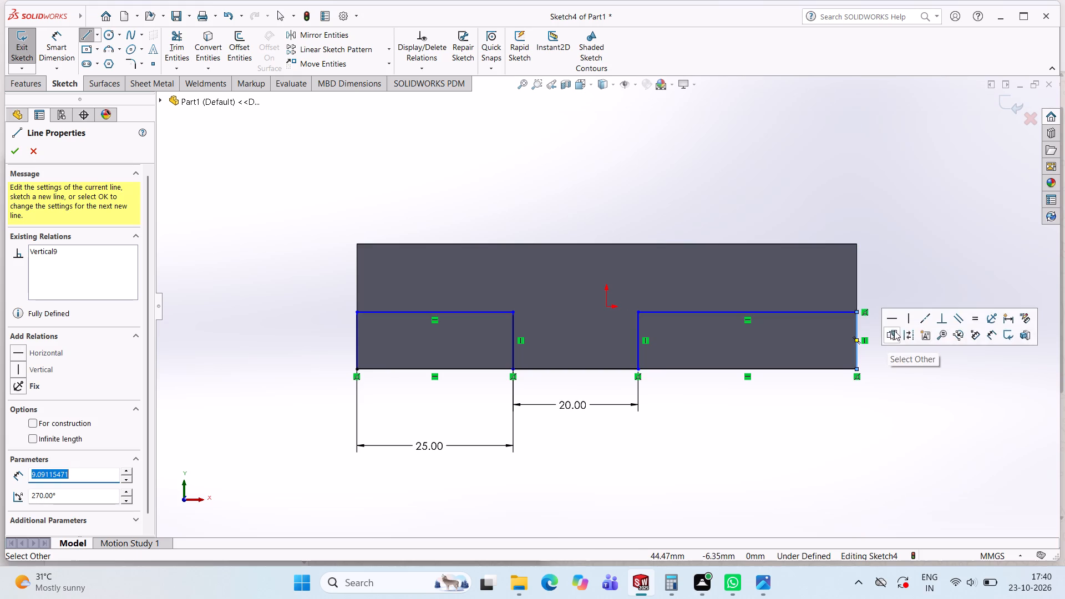
key(Escape)
key(Escape)
key(Escape)
key(Escape)
key(Escape)
key(Escape)
key(Escape)
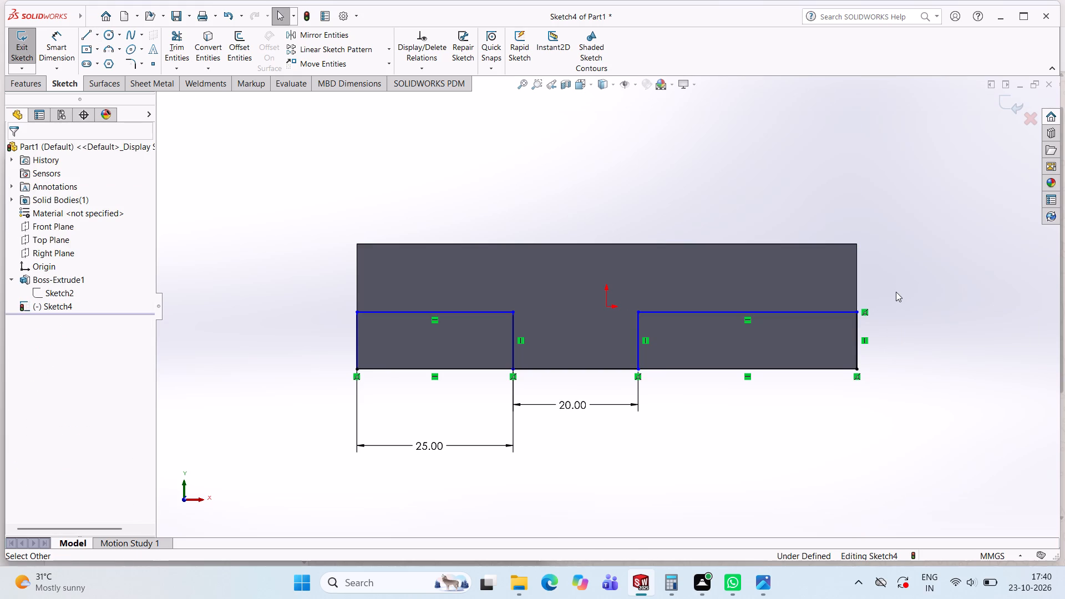
key(Escape)
key(Escape)
key(Escape)
key(Escape)
key(Escape)
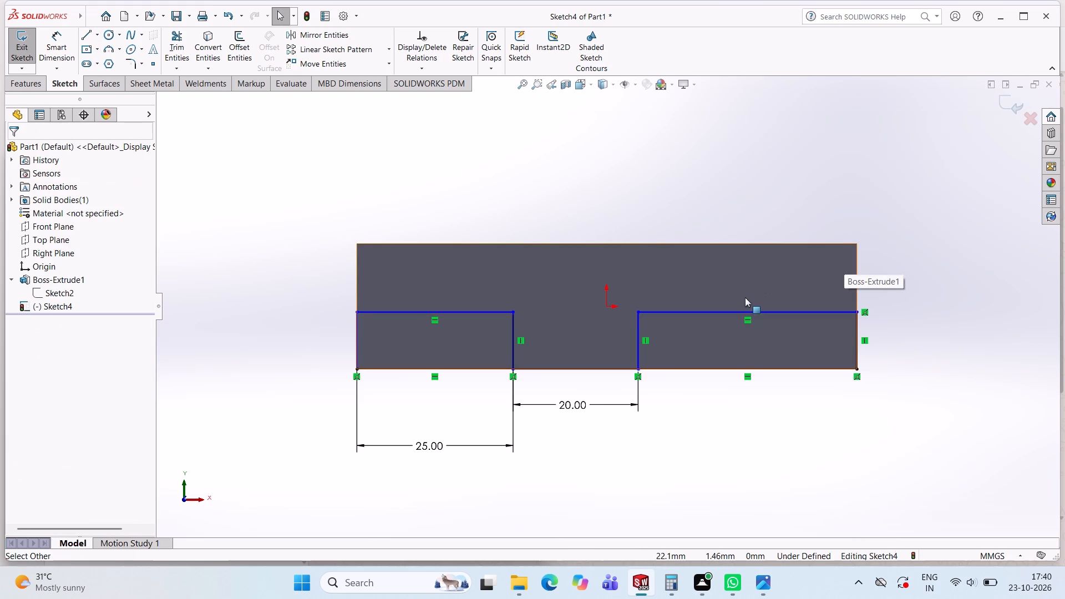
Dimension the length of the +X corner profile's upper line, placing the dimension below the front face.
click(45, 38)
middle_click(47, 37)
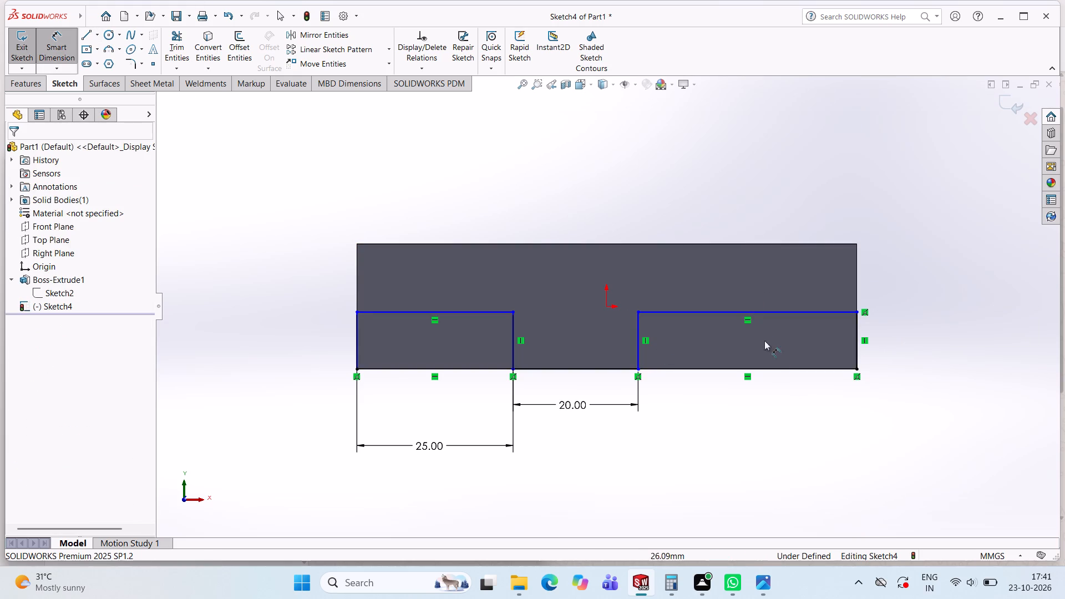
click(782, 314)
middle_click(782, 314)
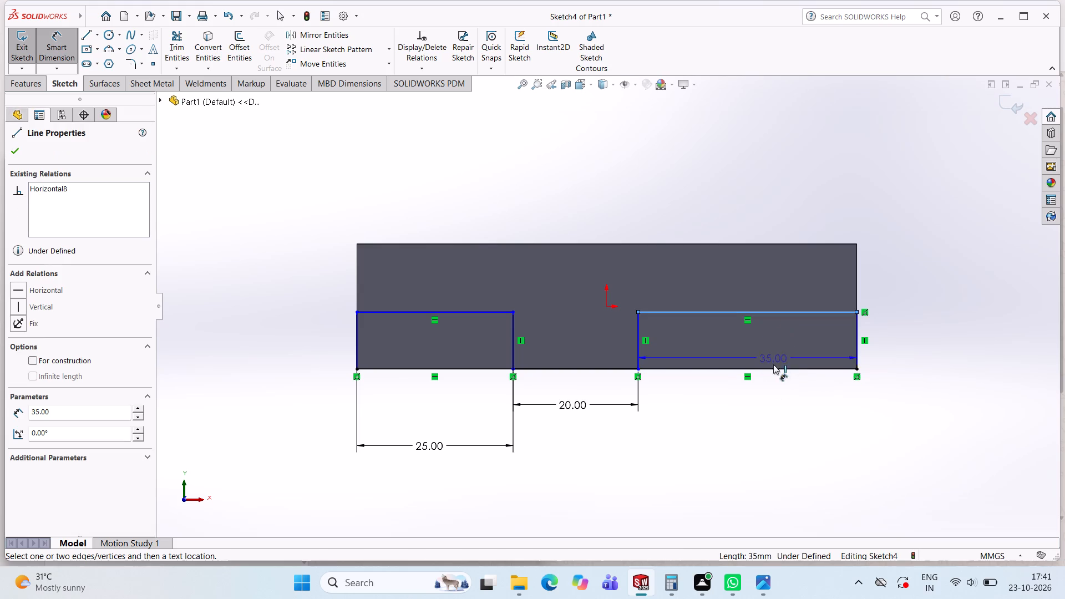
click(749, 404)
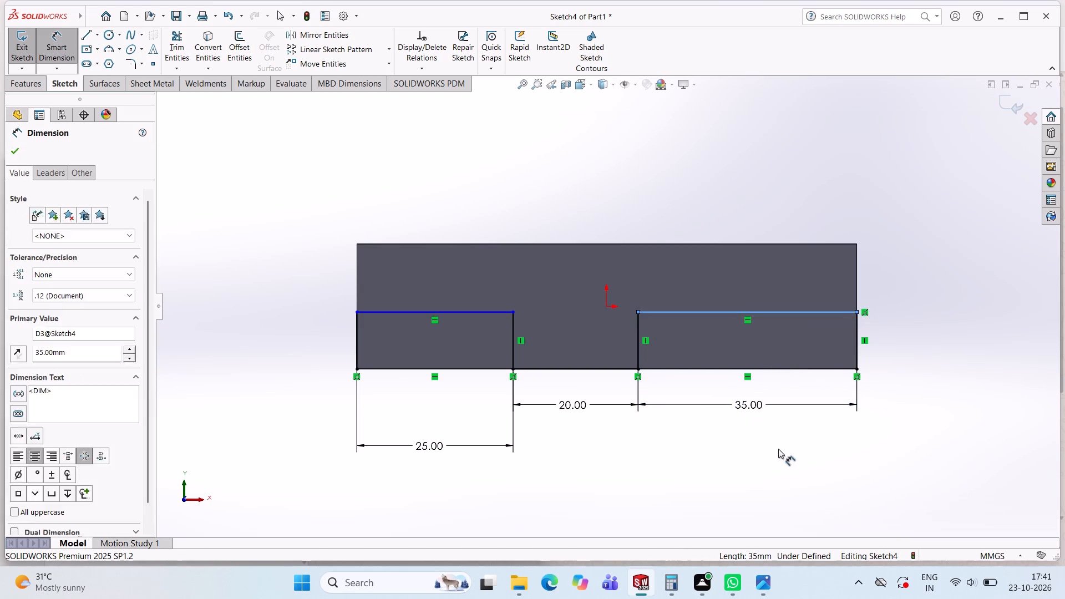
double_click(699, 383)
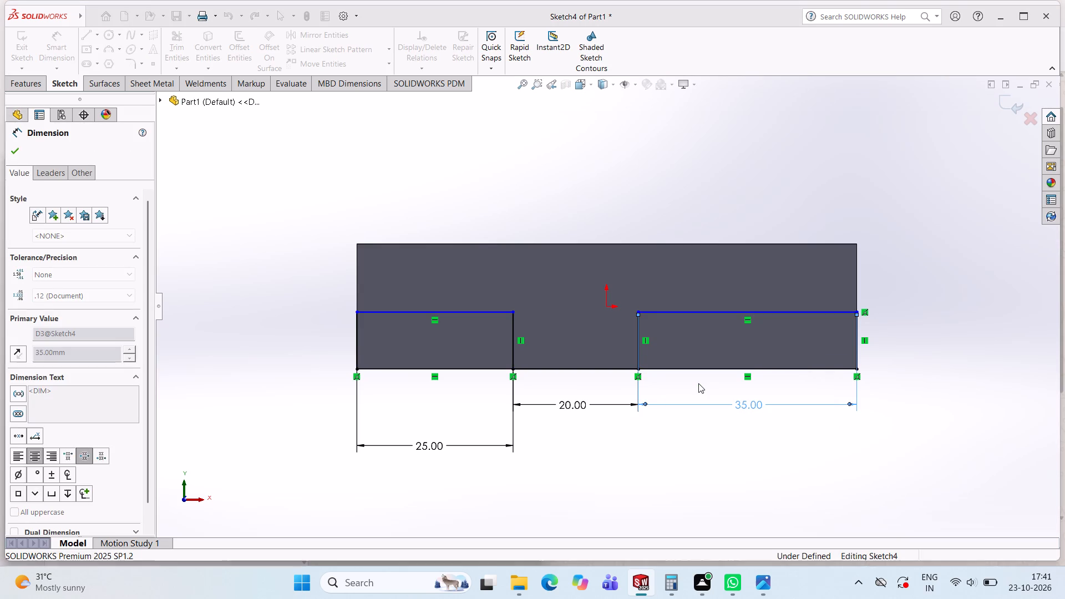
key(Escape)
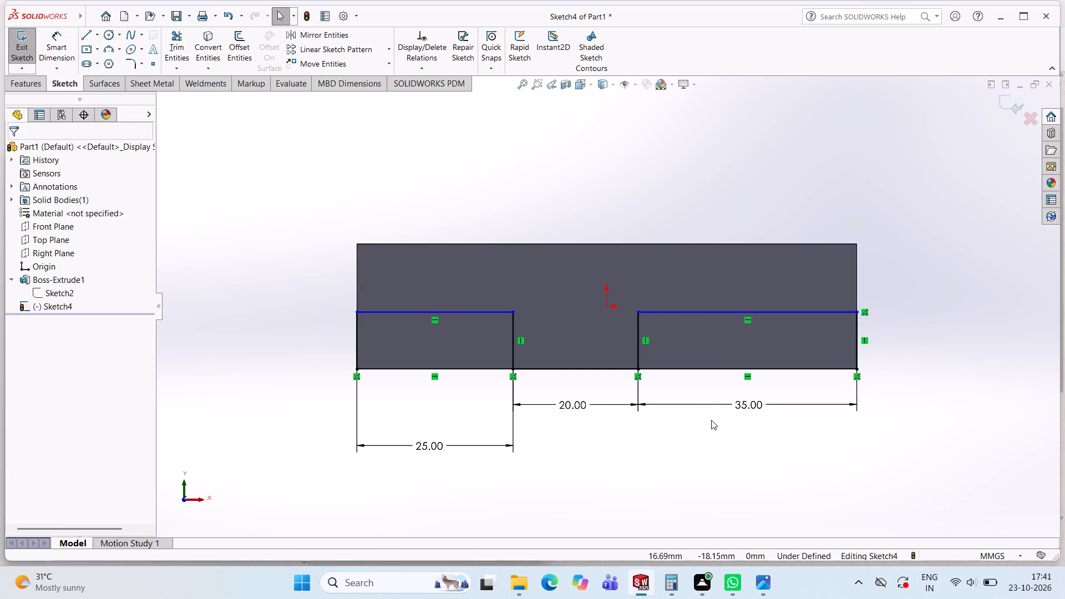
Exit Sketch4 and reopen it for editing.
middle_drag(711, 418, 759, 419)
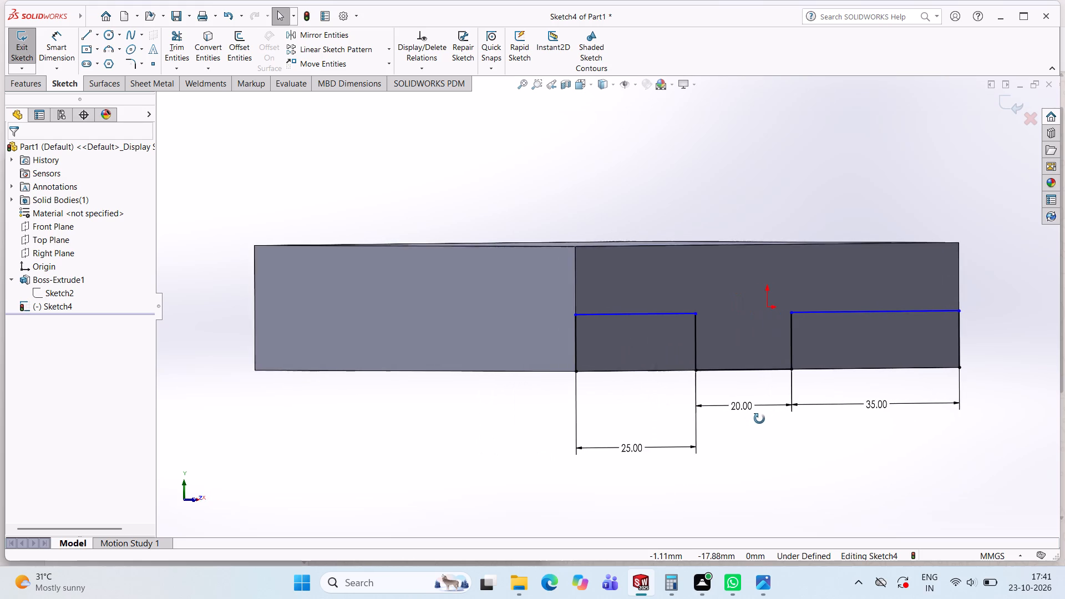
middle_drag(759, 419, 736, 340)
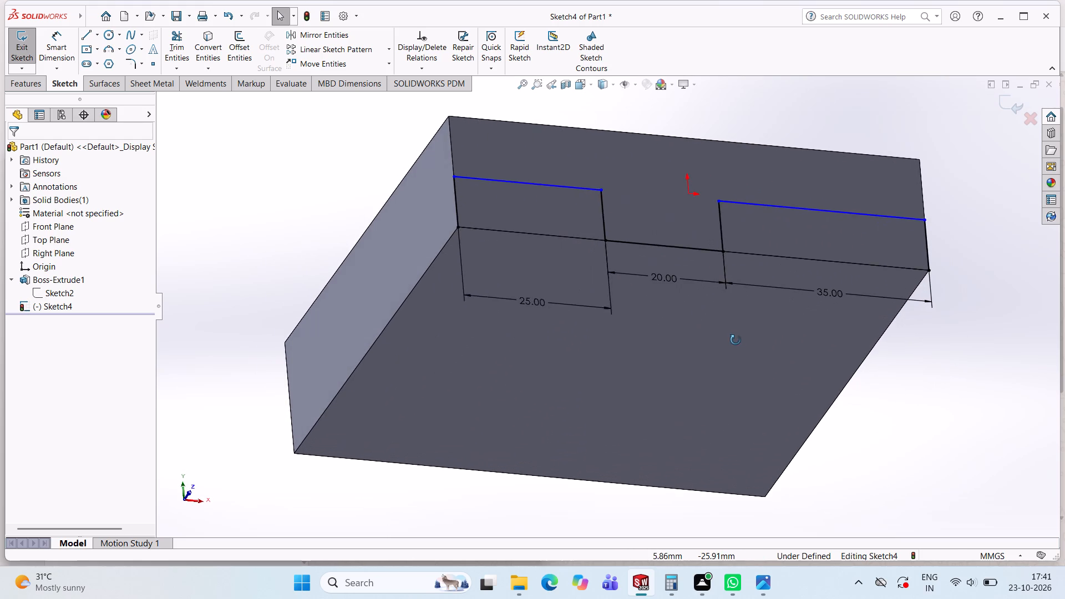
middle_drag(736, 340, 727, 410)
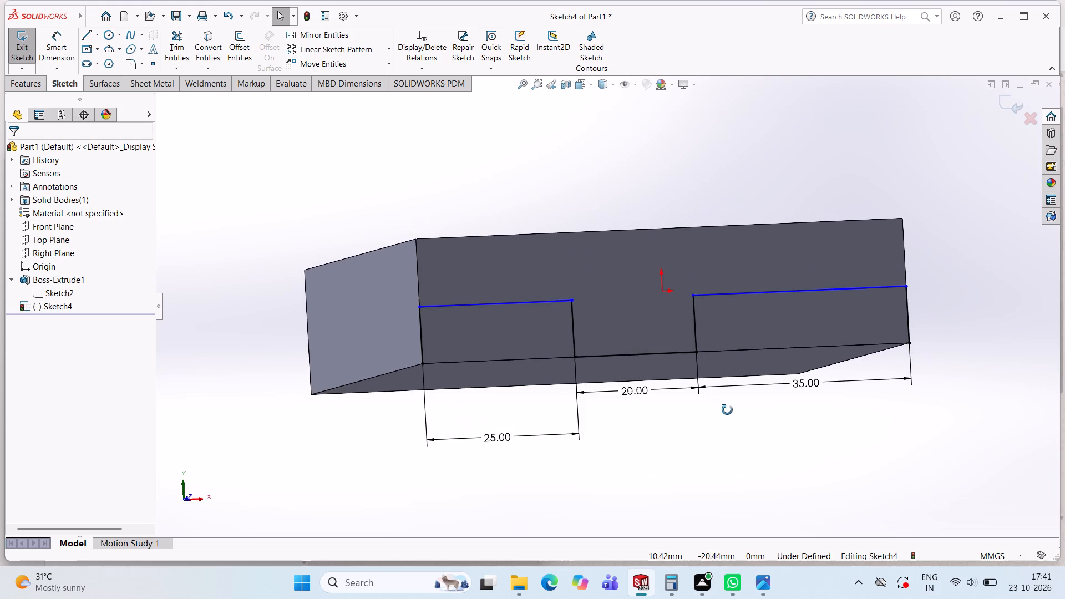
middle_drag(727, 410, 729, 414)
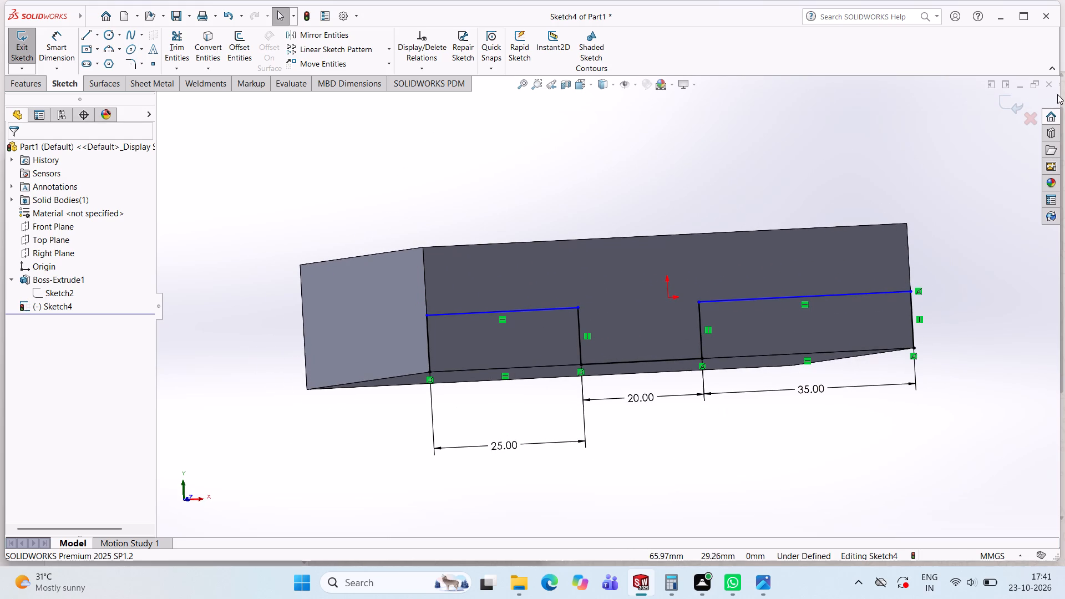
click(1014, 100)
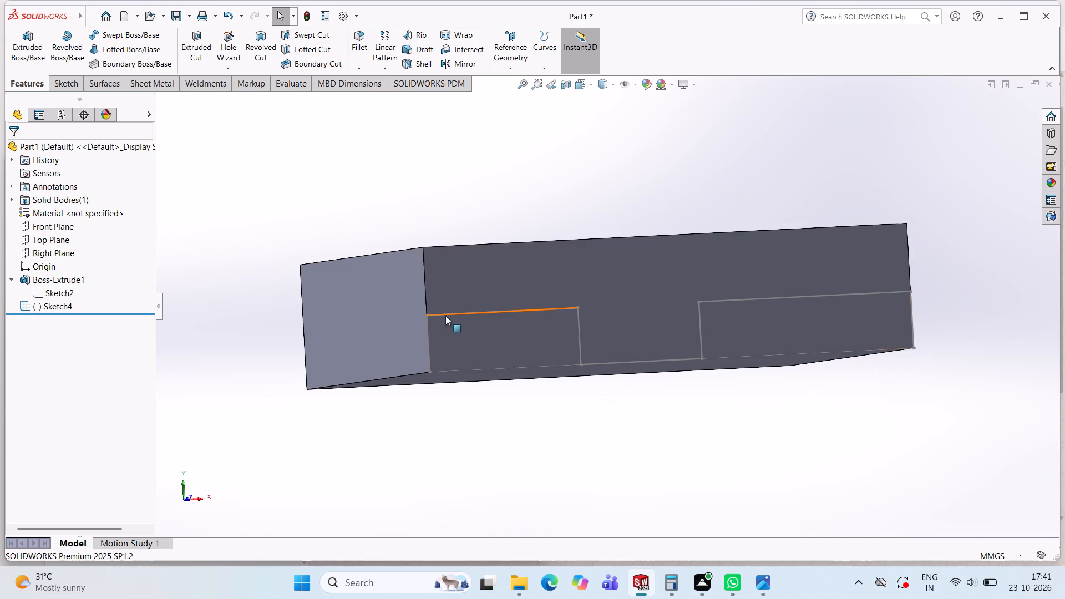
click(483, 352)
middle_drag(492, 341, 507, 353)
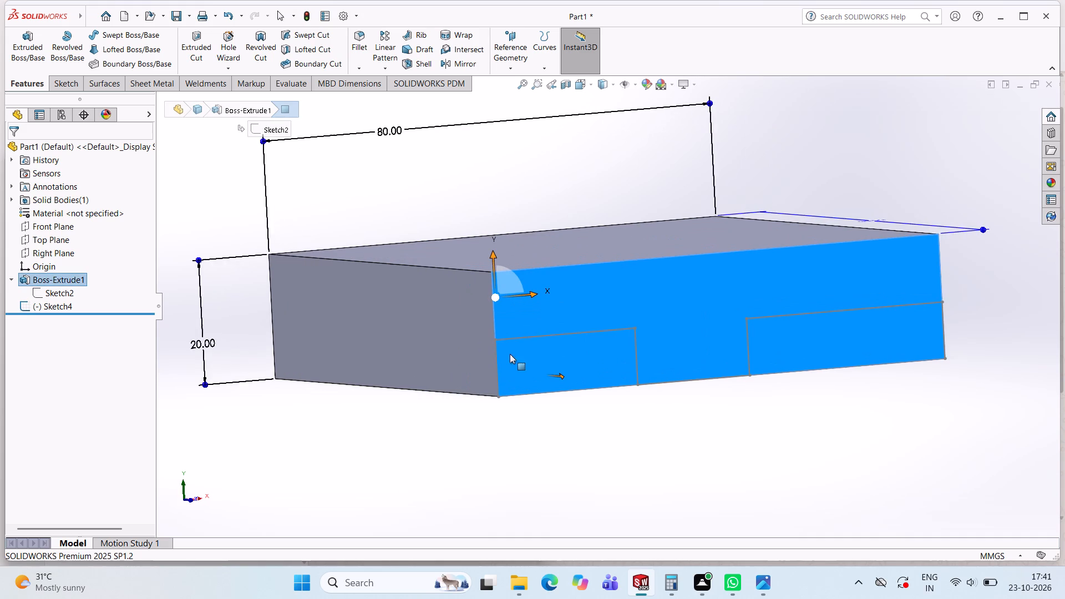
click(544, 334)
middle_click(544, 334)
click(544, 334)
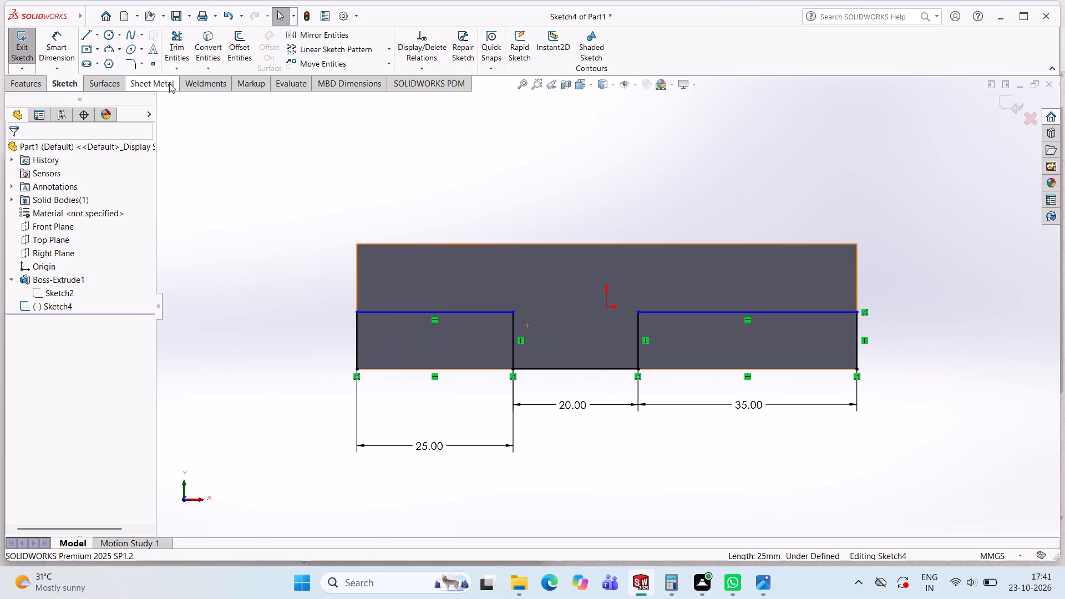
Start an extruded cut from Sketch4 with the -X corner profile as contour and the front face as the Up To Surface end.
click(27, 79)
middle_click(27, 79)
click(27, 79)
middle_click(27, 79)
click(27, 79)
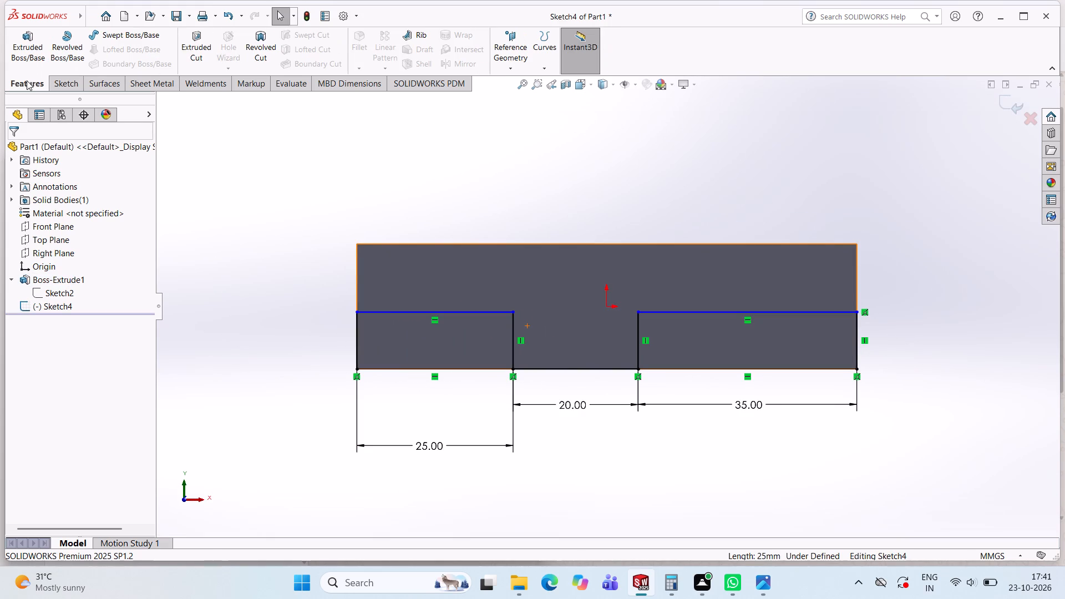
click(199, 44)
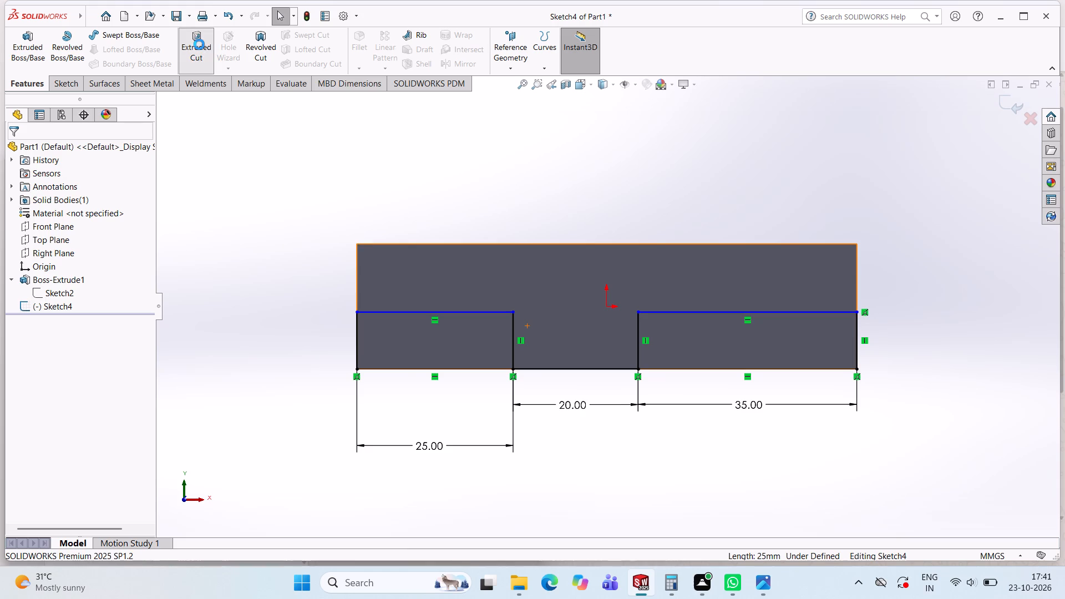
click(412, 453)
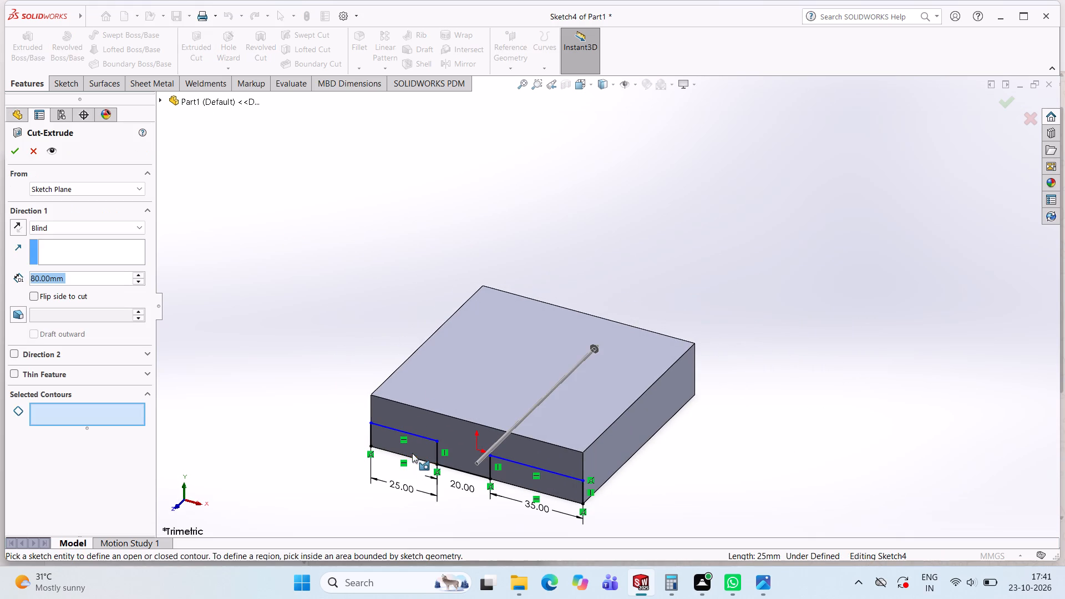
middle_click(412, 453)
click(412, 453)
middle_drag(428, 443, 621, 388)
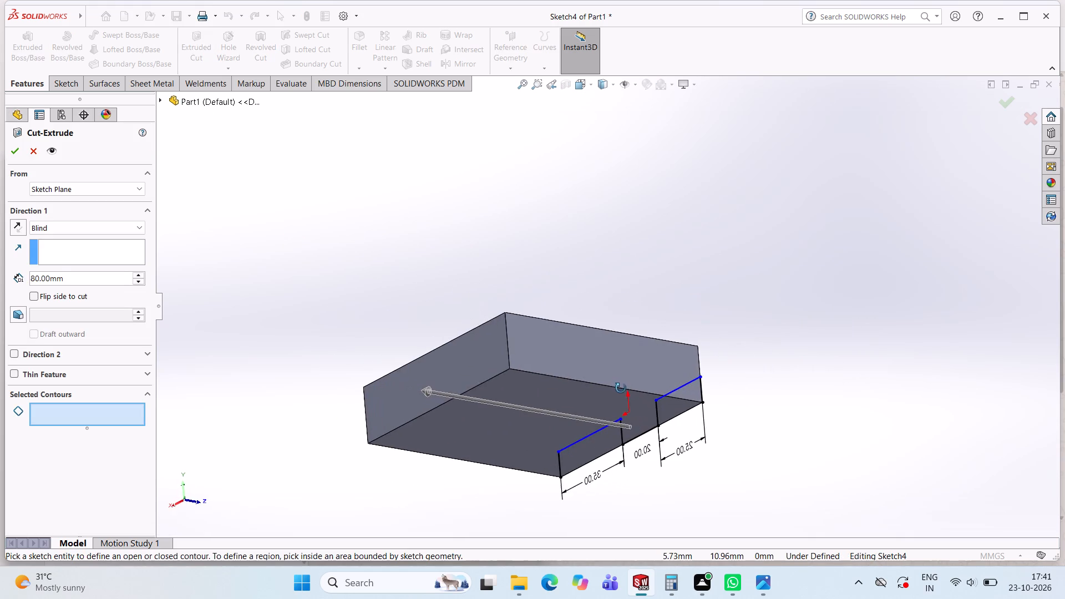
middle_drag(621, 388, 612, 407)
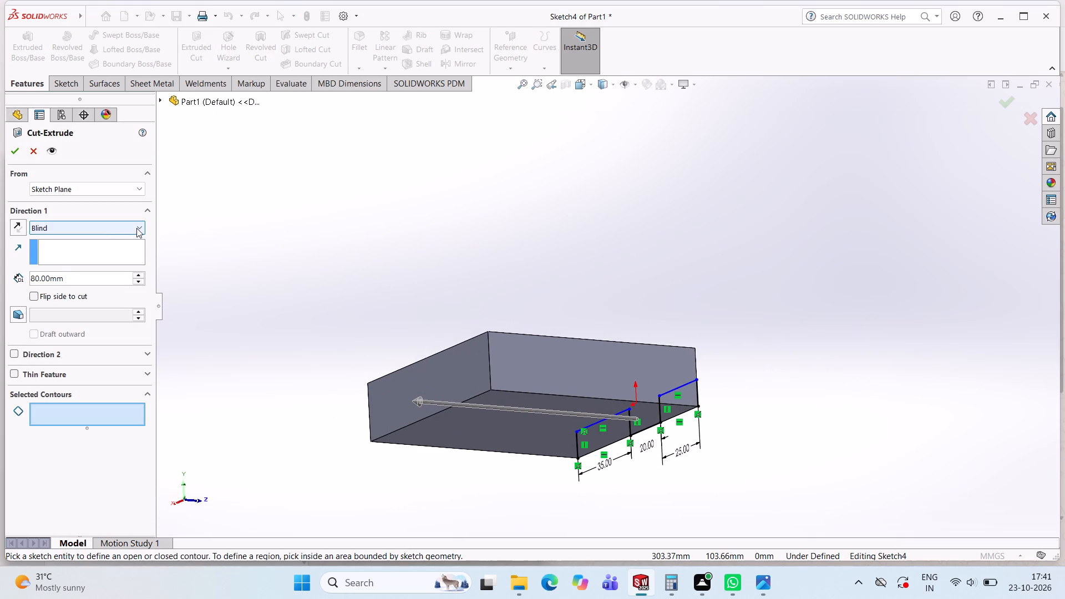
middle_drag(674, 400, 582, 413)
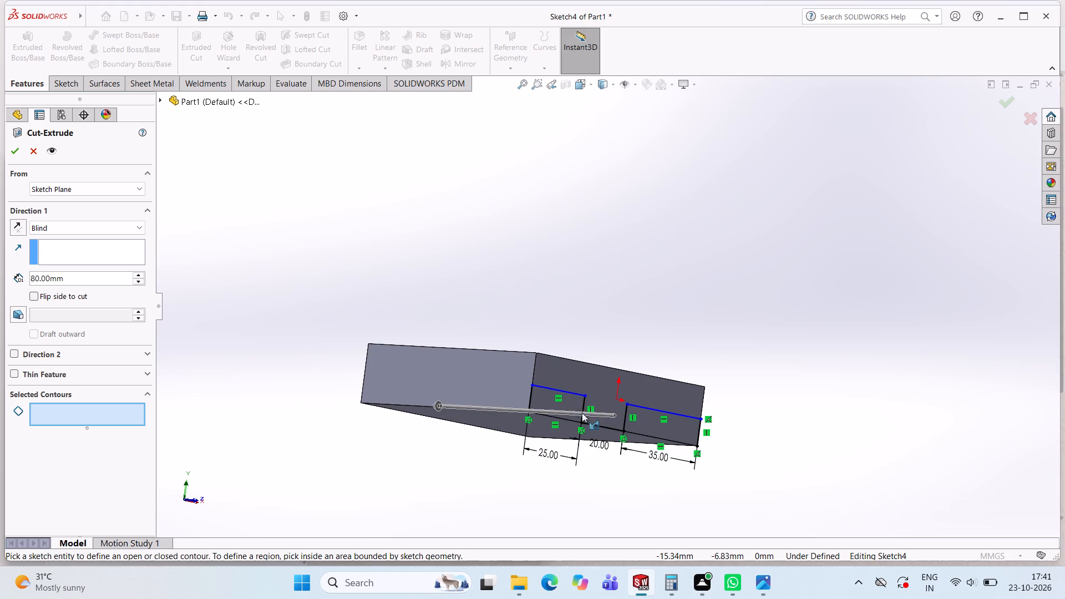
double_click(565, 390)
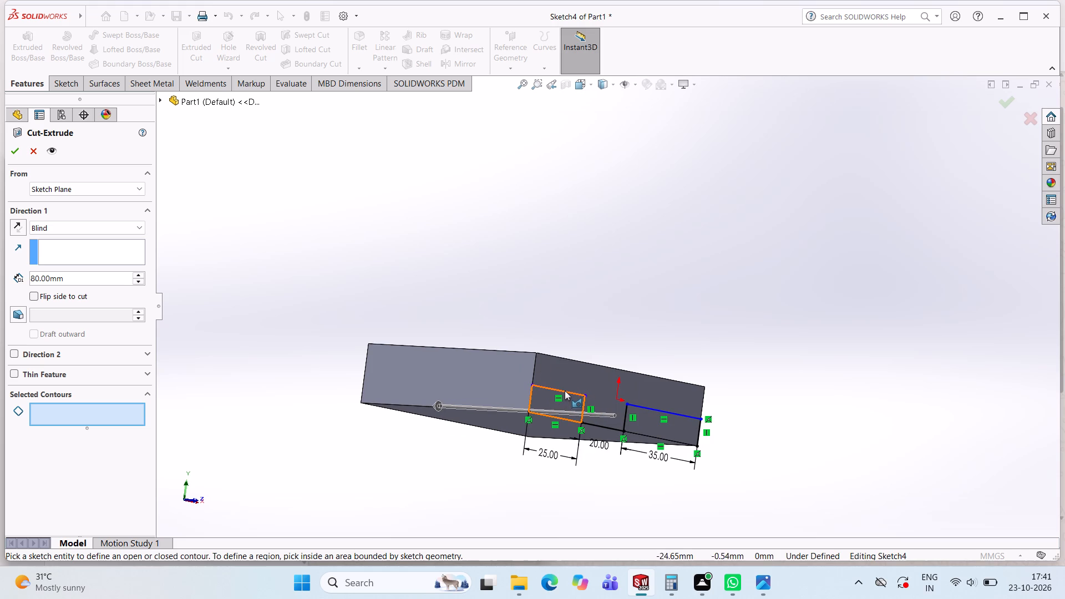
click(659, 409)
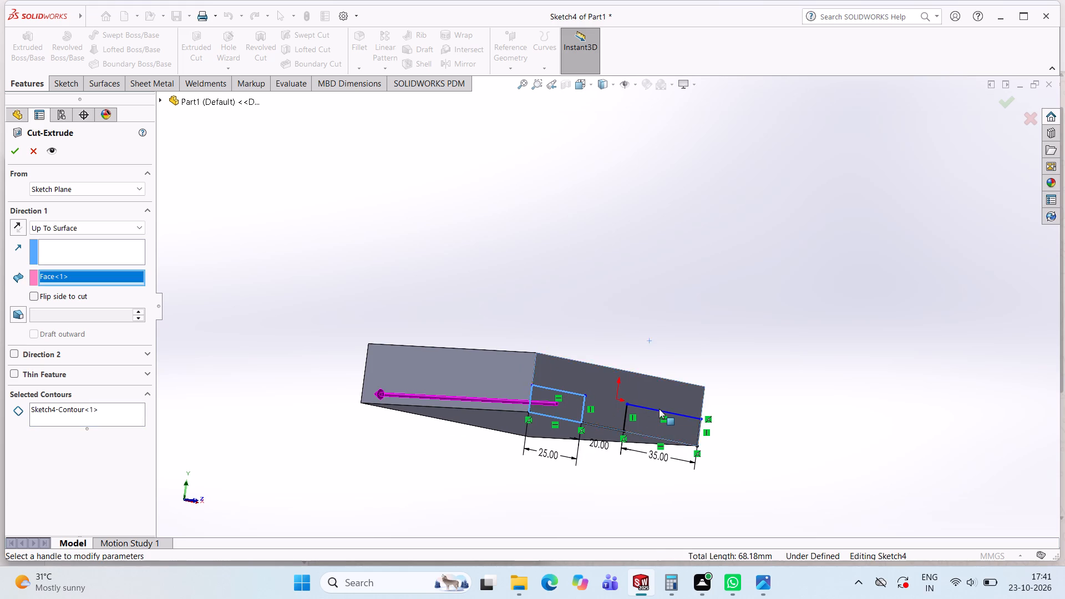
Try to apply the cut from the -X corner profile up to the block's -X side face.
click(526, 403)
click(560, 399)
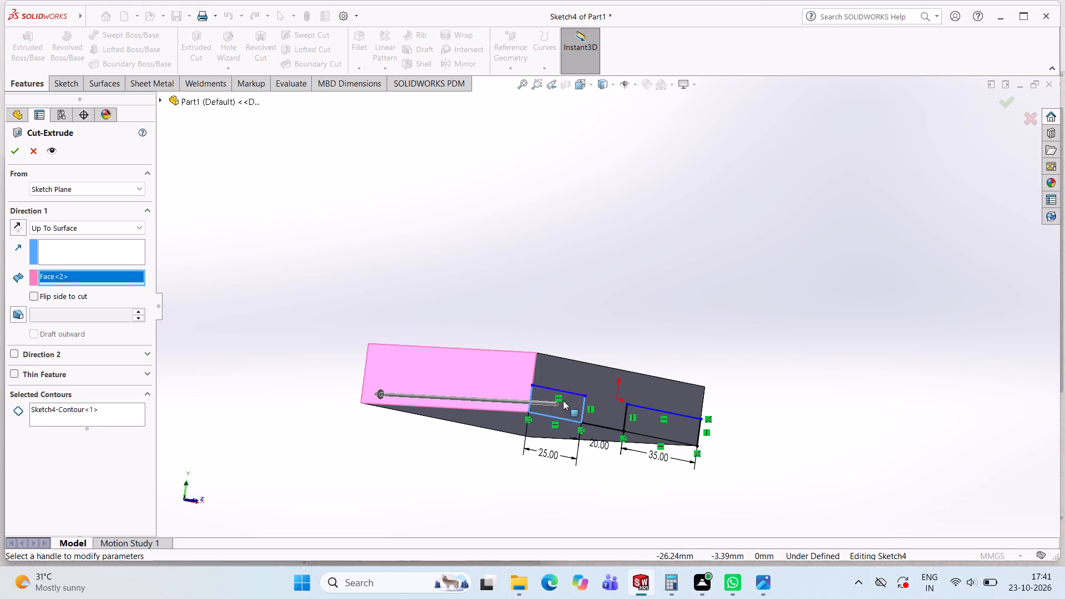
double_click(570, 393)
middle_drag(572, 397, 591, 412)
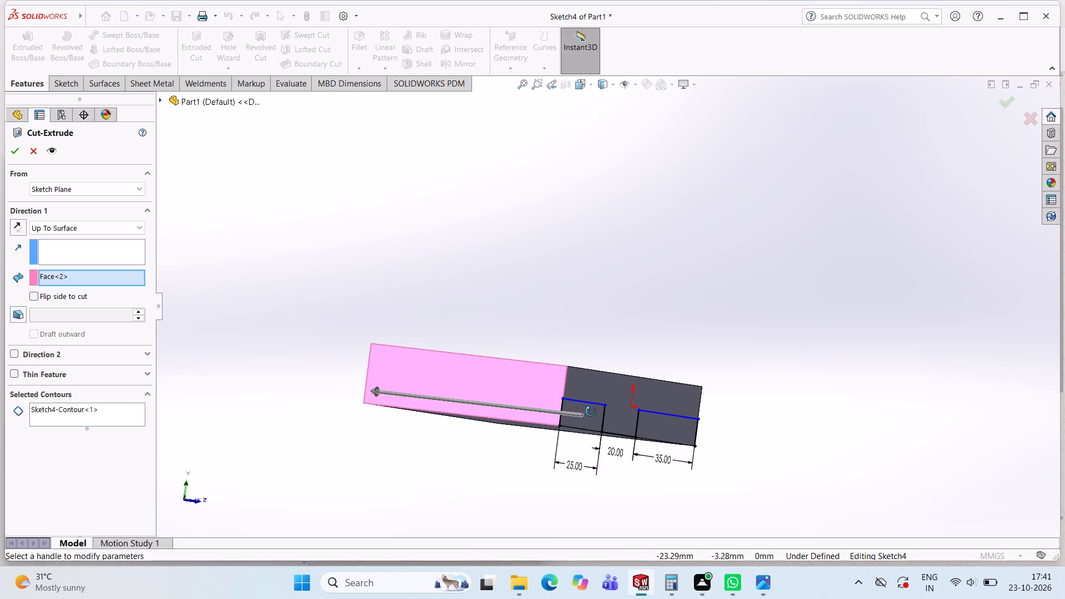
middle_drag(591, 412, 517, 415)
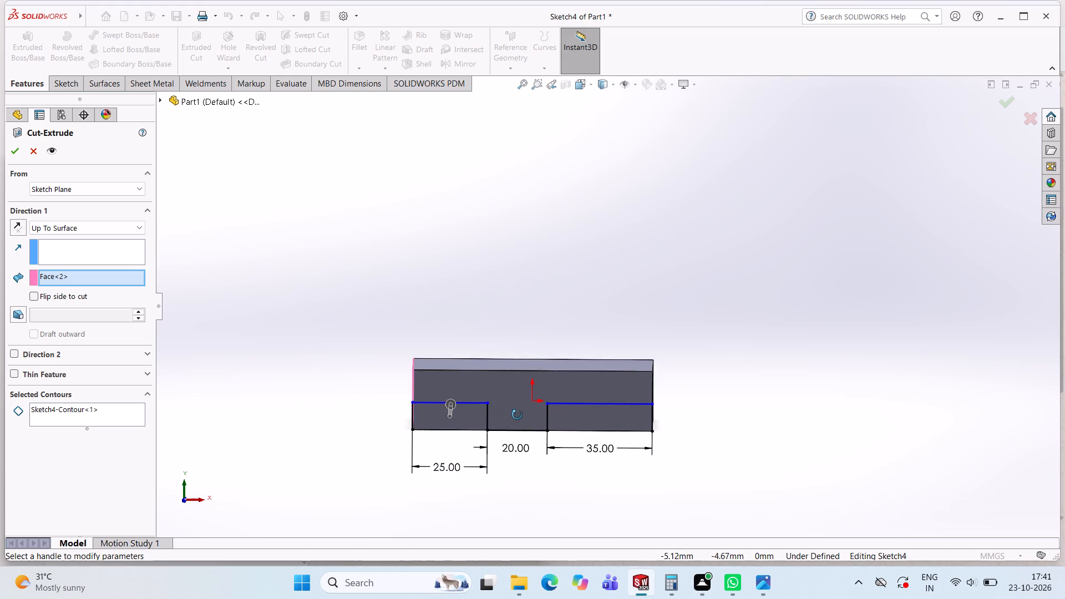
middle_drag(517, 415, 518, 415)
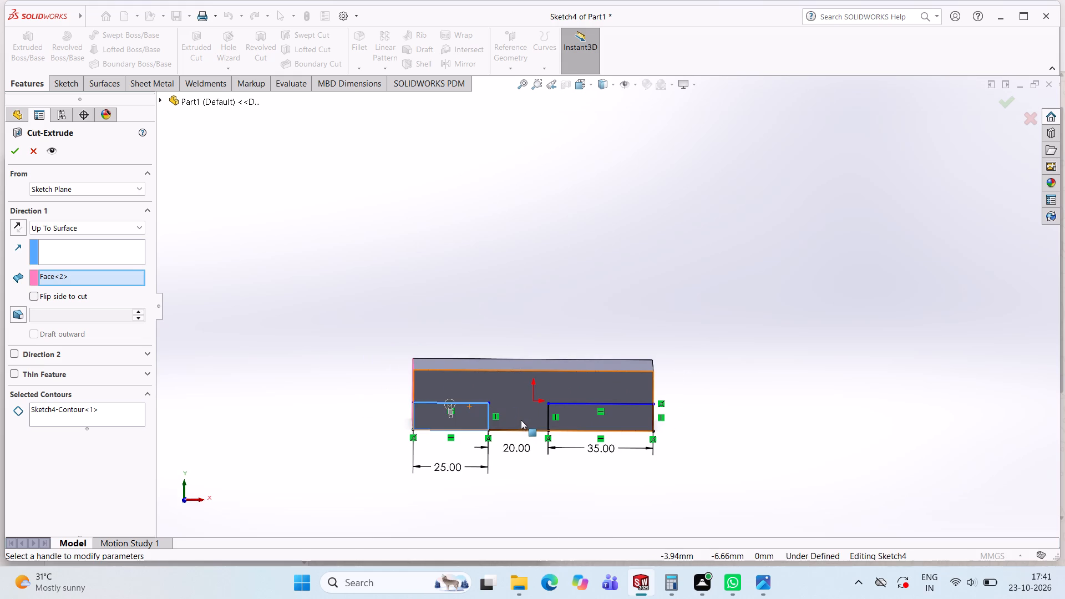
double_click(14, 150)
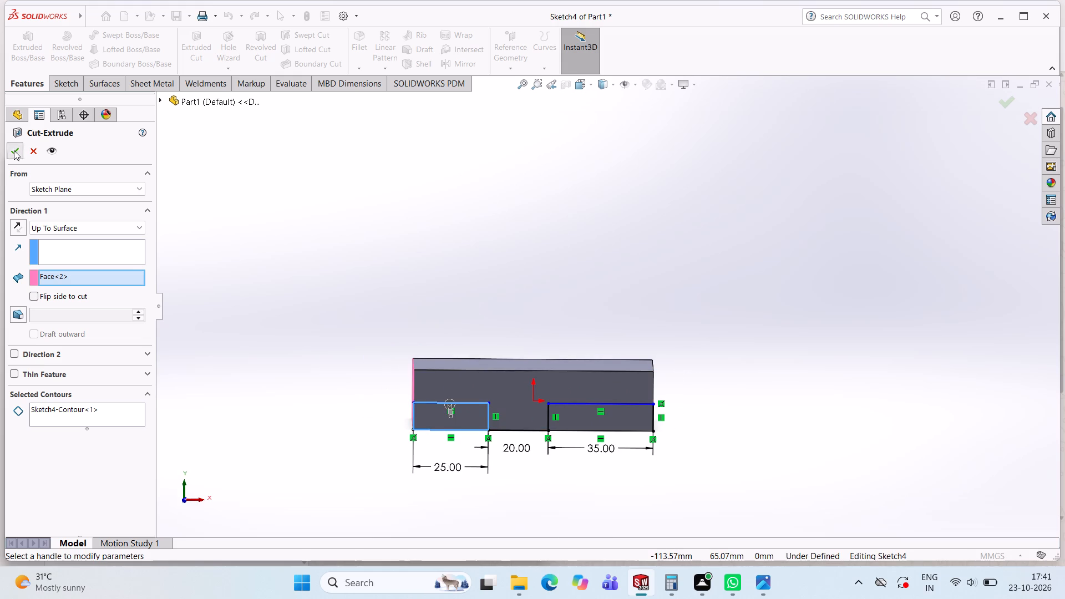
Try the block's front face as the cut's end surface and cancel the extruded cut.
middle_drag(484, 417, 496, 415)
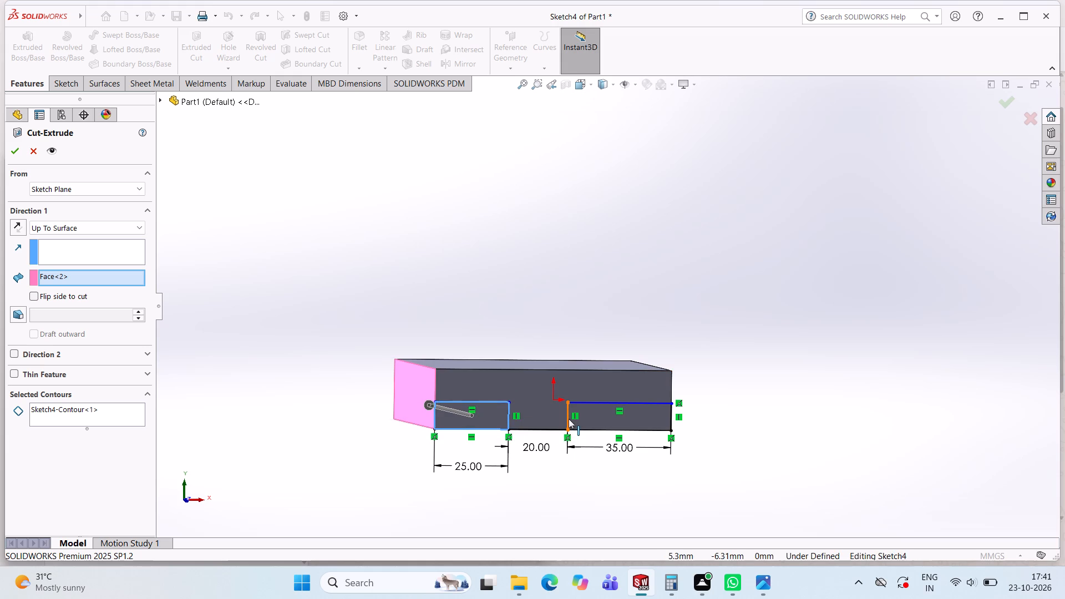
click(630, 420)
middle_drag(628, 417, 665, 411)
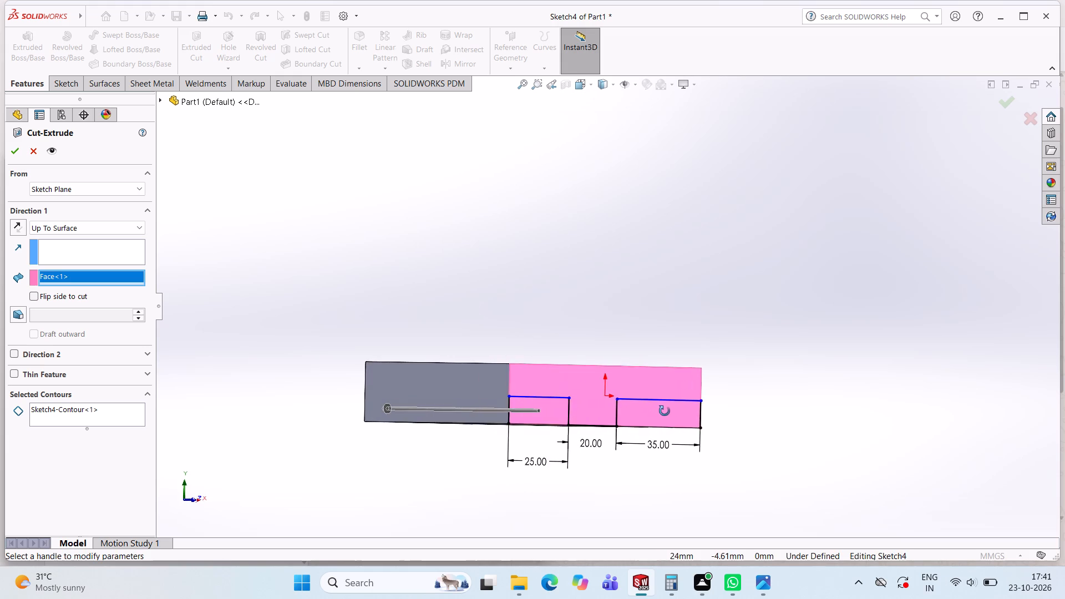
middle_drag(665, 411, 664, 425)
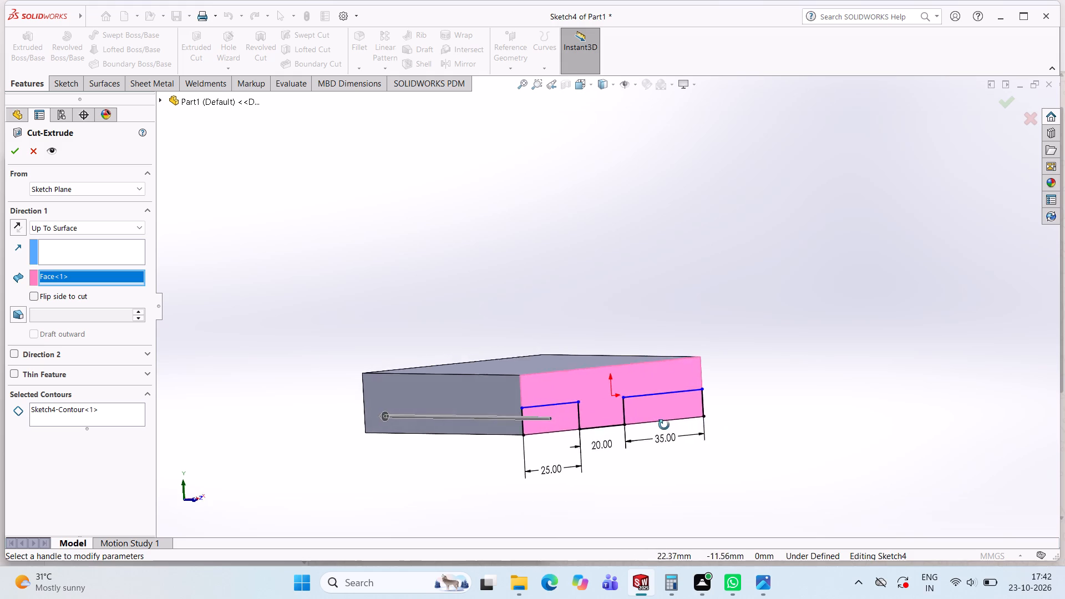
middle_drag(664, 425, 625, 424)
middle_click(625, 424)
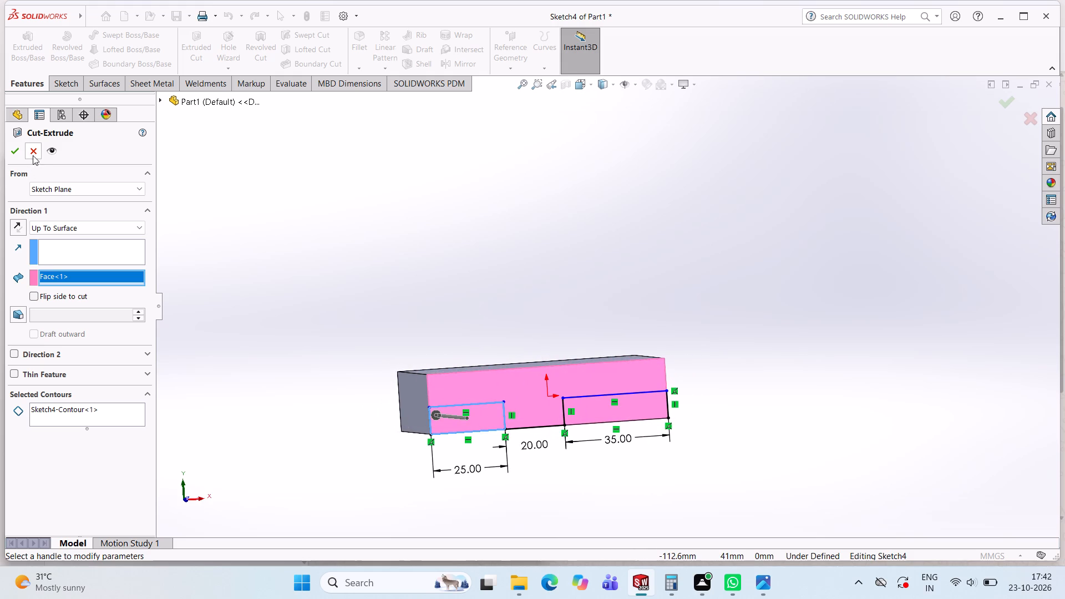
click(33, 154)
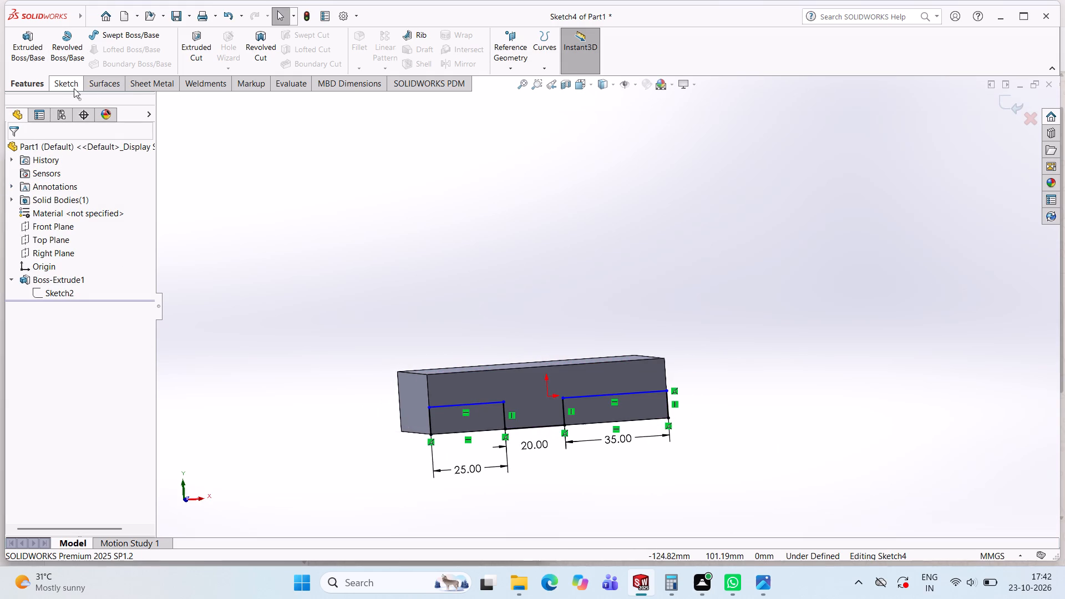
Exit the sketch and delete Sketch4 from the part.
click(526, 393)
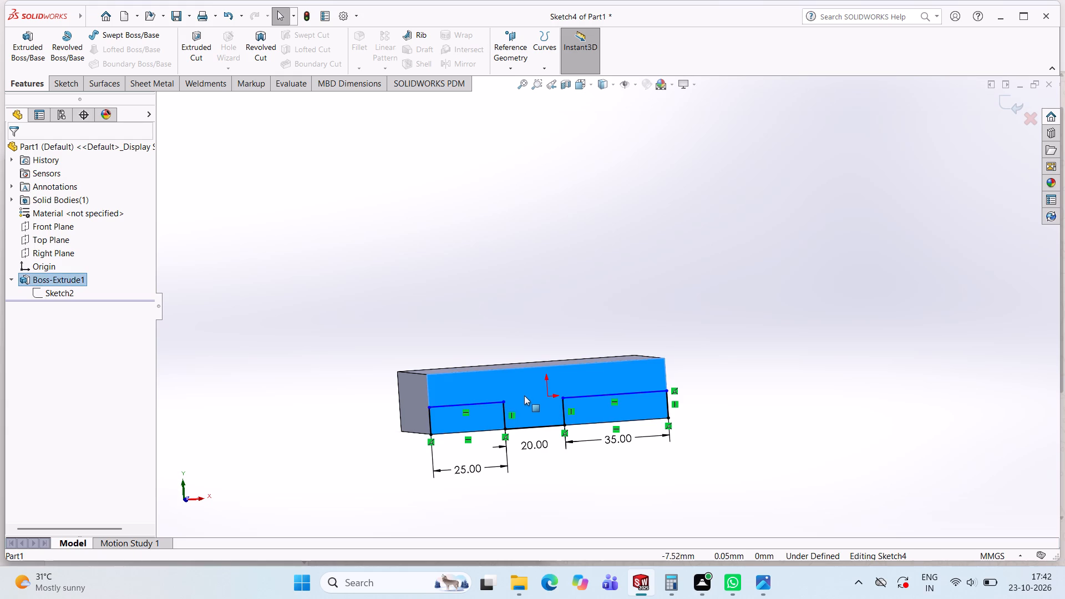
click(68, 80)
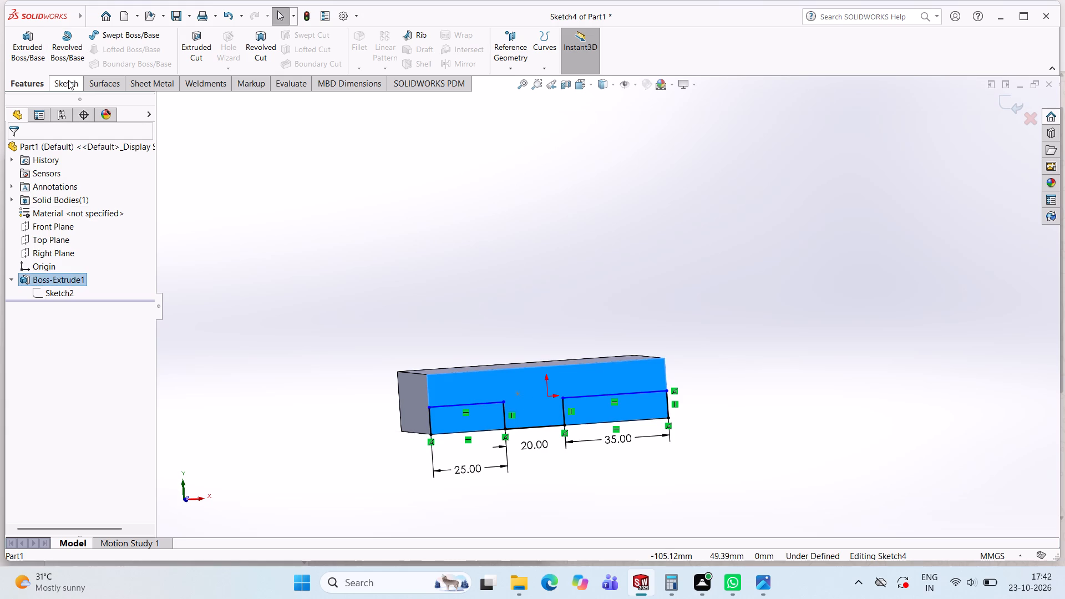
click(28, 43)
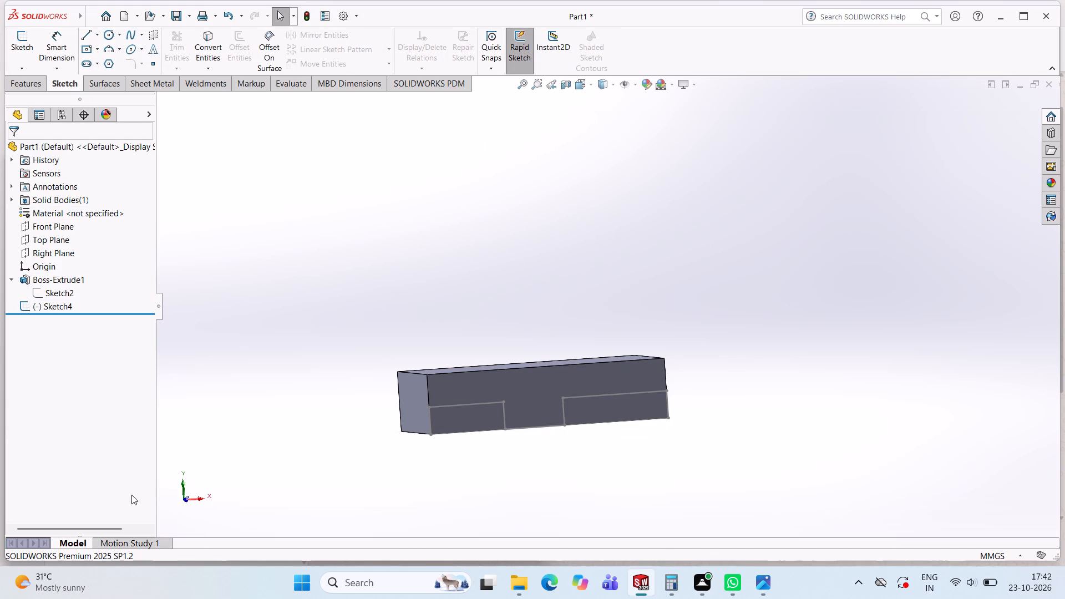
right_click(59, 304)
click(103, 380)
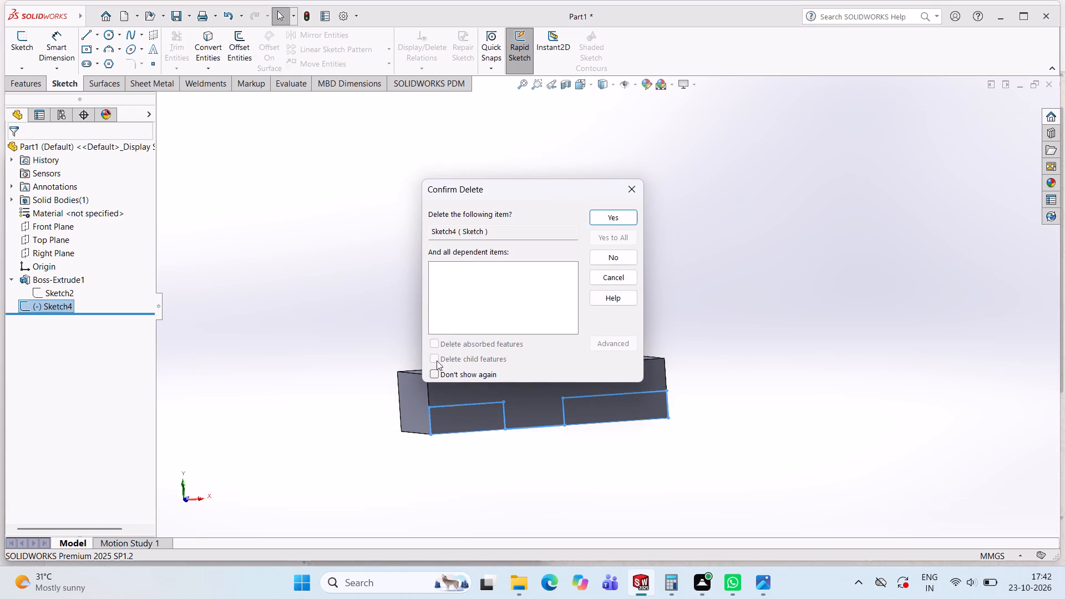
click(610, 219)
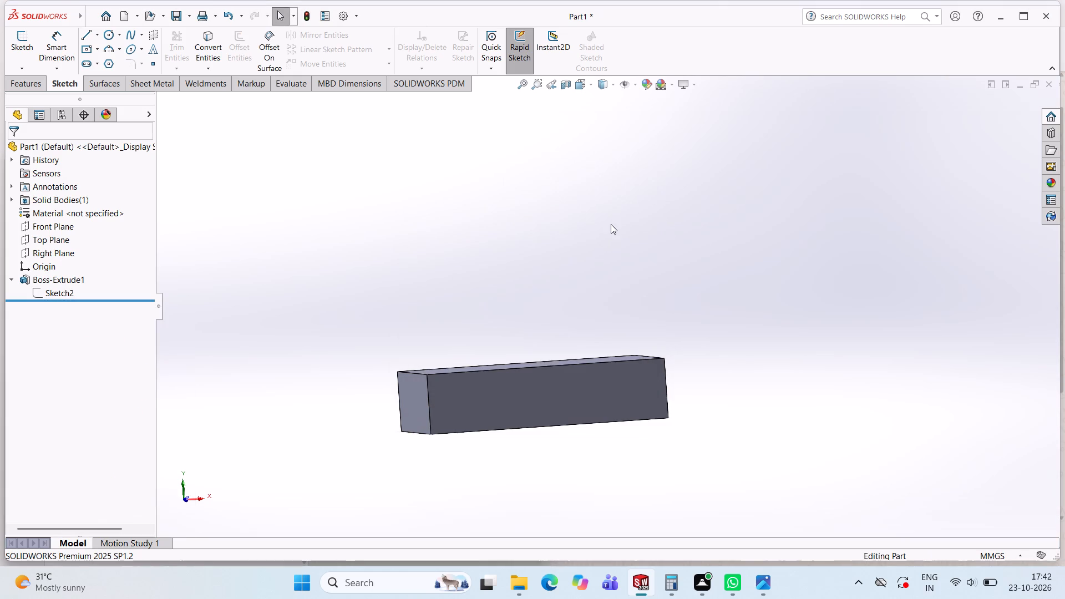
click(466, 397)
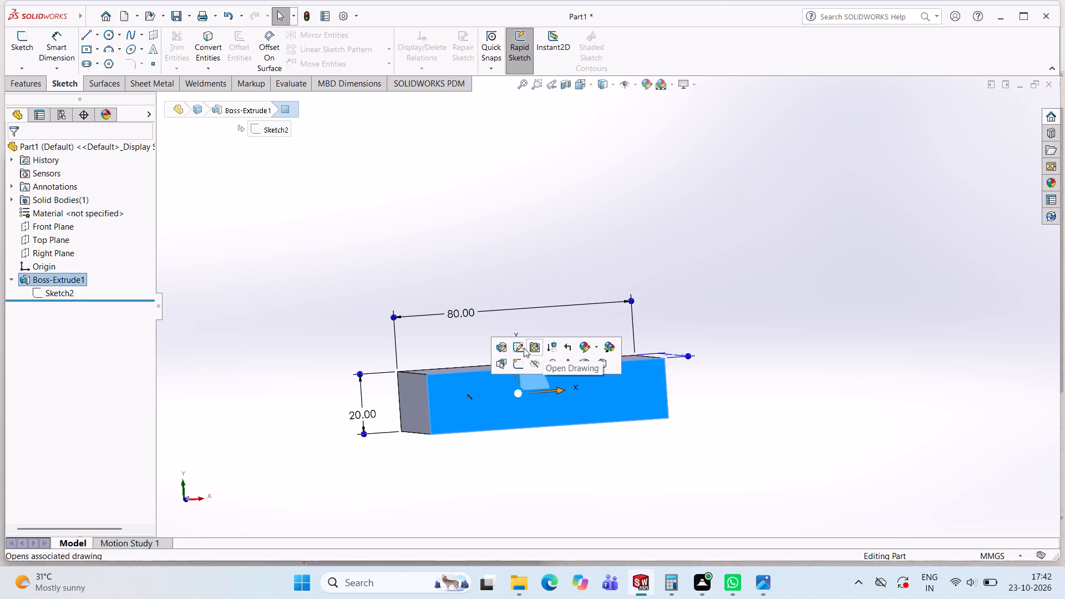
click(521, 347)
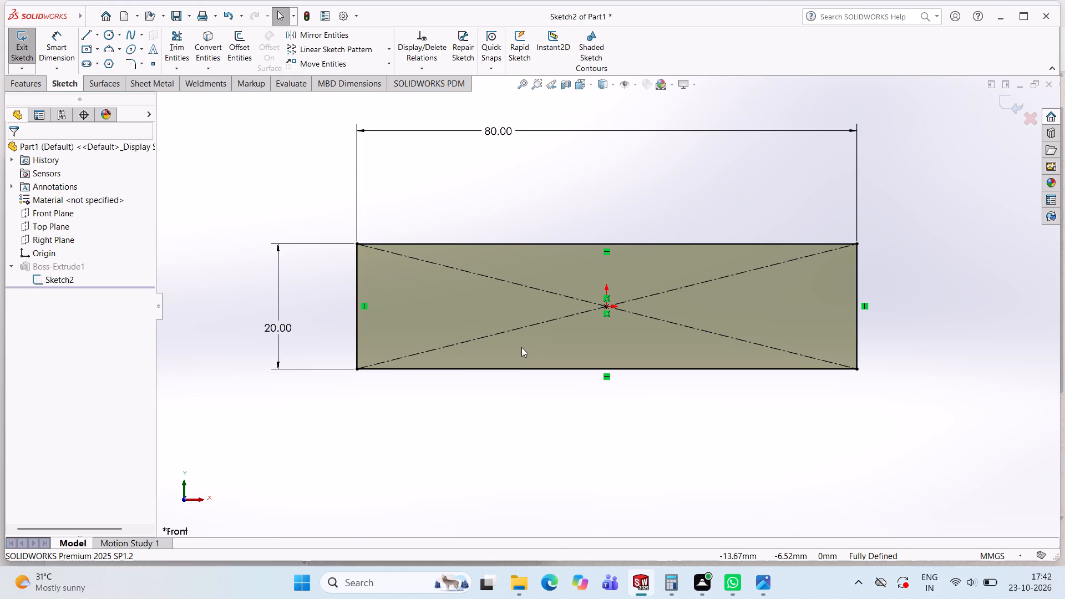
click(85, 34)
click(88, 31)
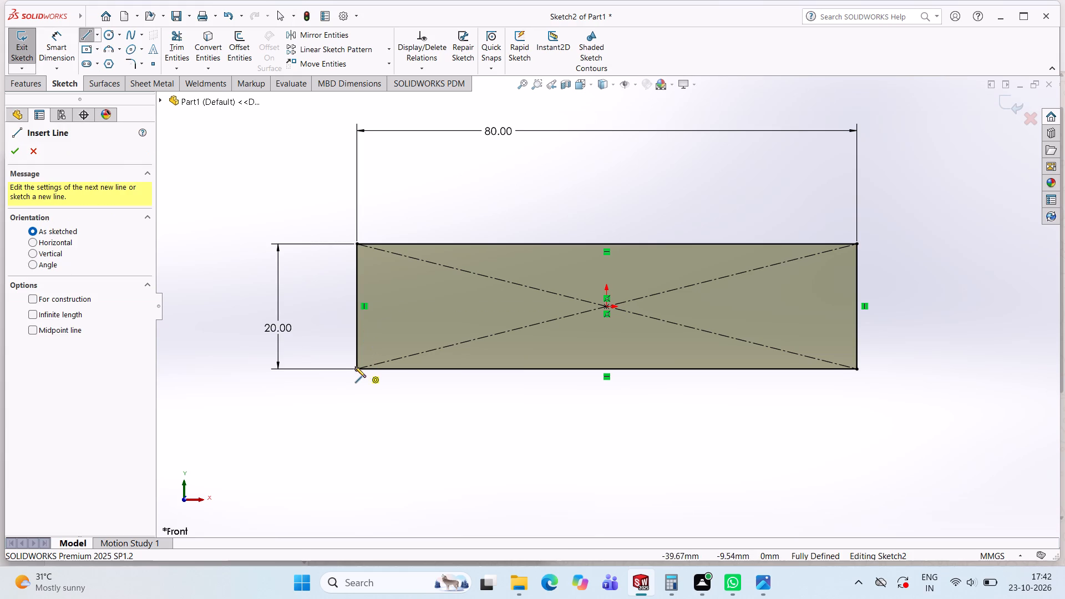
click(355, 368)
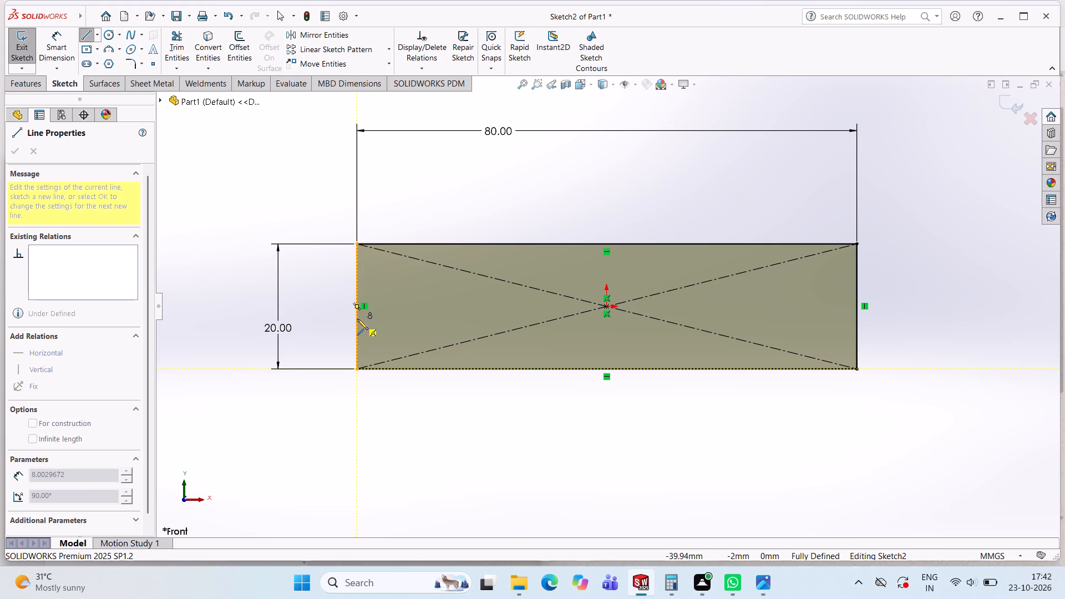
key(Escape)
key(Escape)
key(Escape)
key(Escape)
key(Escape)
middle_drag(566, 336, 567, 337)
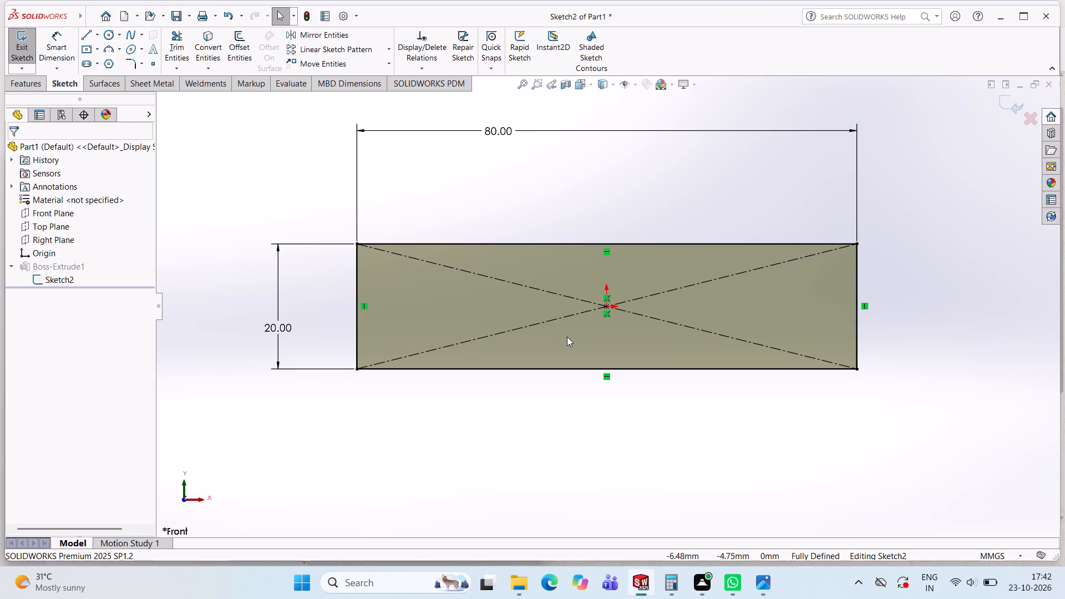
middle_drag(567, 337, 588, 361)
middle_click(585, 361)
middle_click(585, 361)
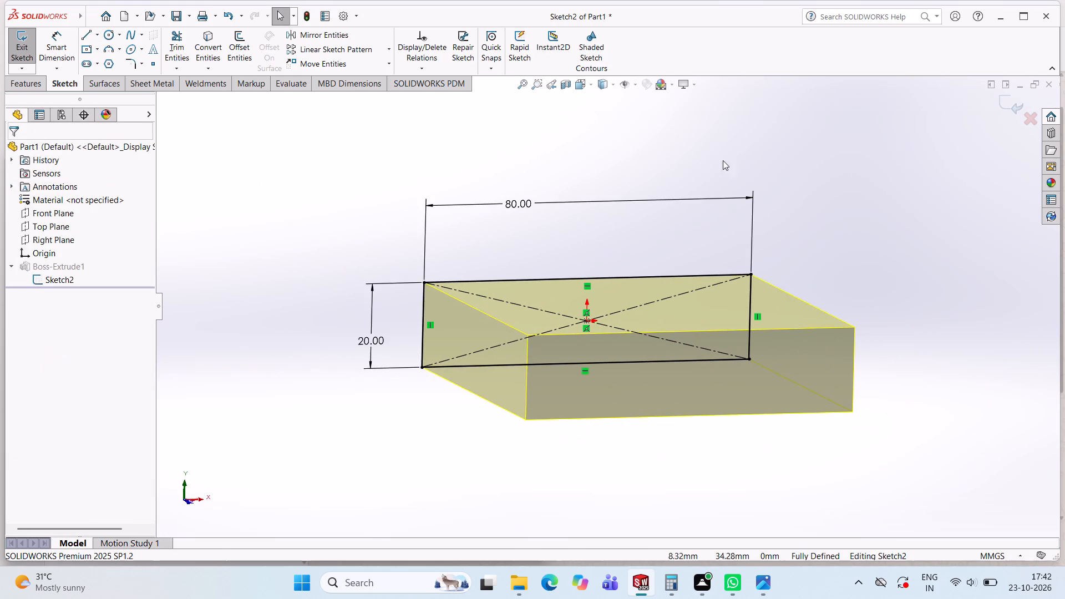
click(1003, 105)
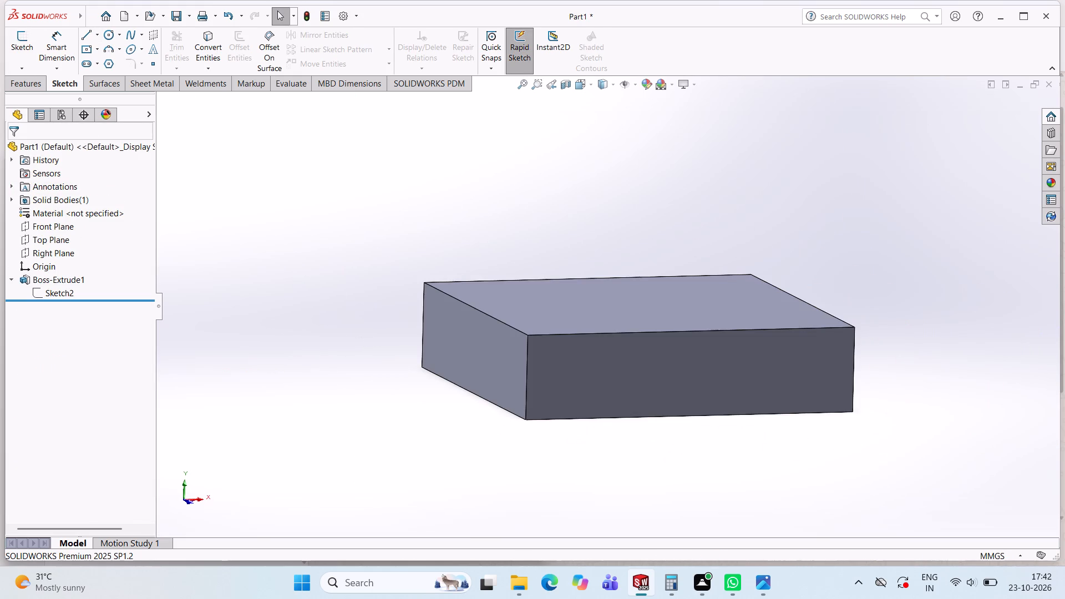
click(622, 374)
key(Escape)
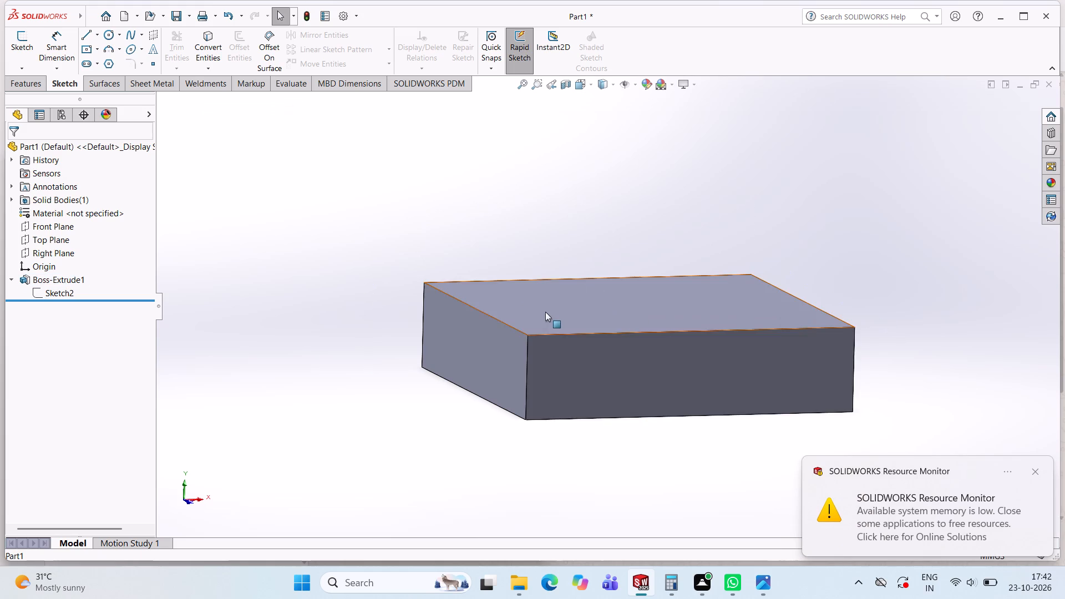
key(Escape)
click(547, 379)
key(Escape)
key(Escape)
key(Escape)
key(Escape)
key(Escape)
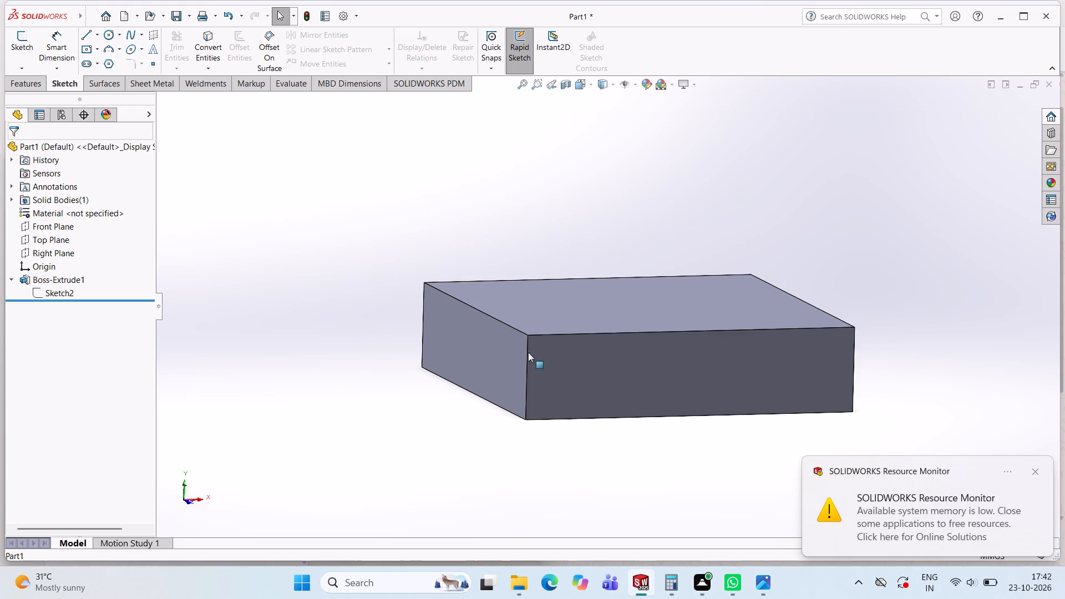
Start a new sketch on the block's front face and draw a vertical line about 15 mm down from the upper -X corner along the edge.
click(23, 50)
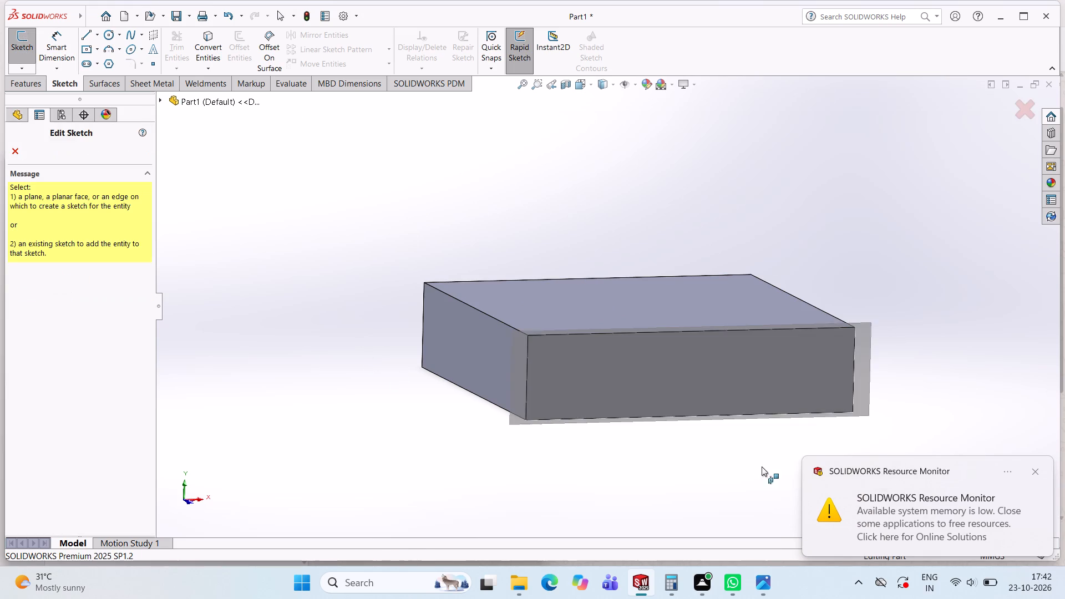
click(572, 351)
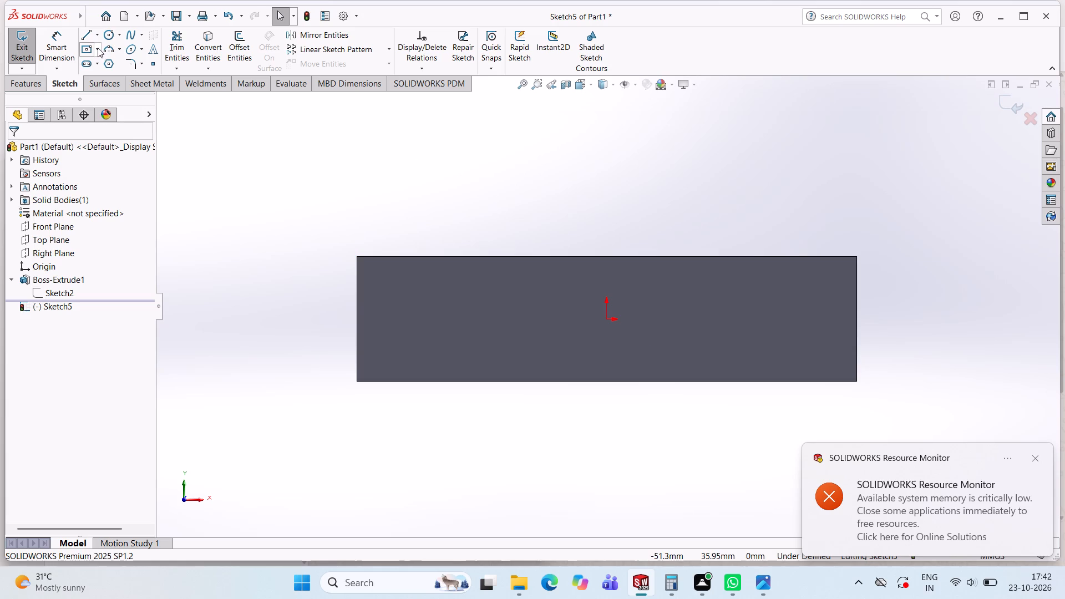
double_click(83, 32)
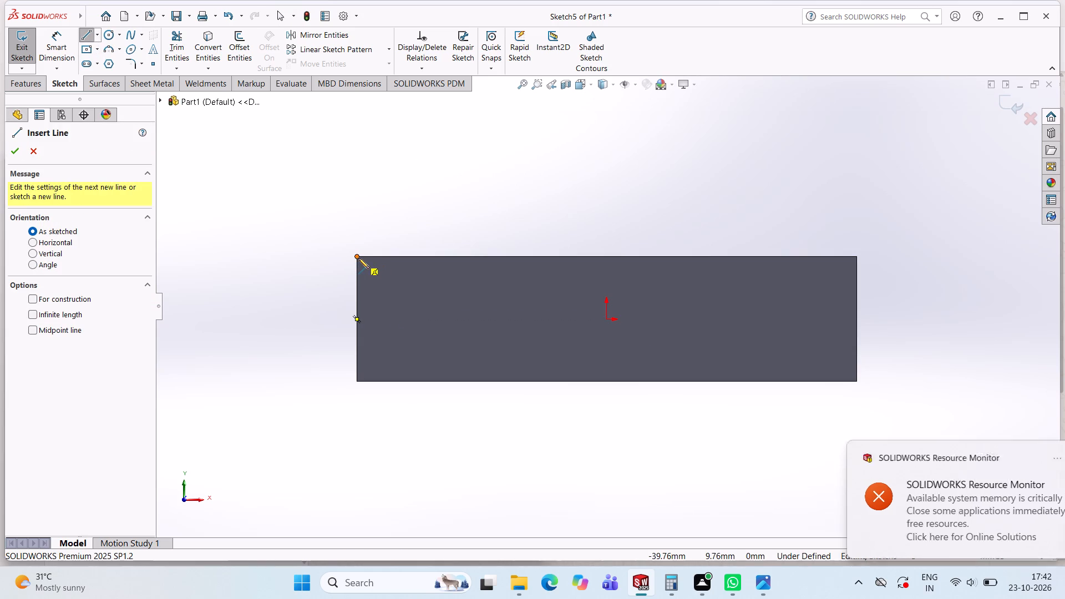
click(359, 257)
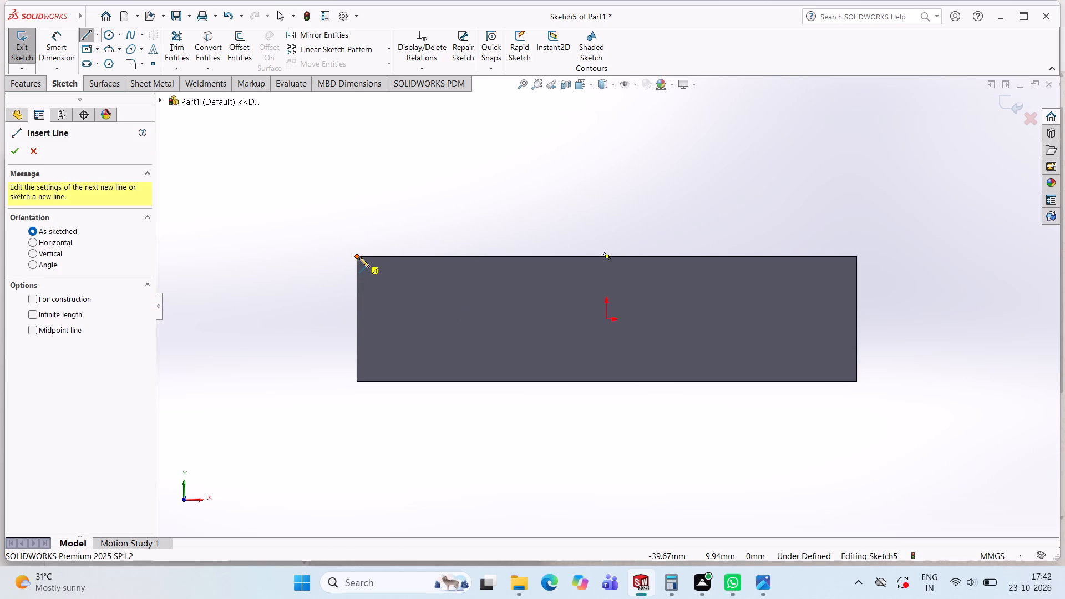
click(358, 349)
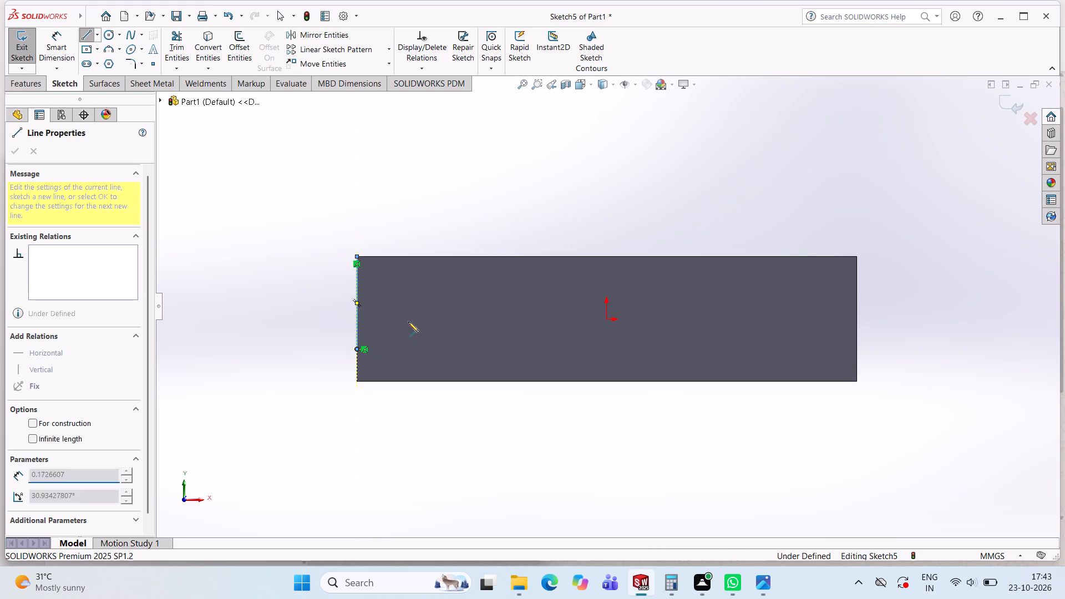
key(Escape)
key(Escape)
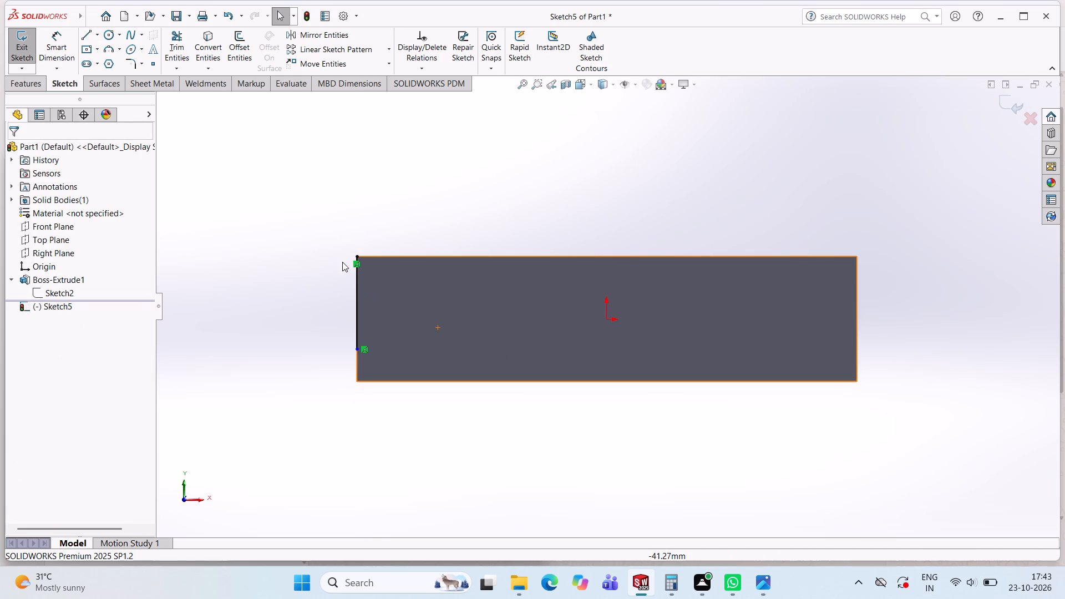
Dimension the vertical line's length to 15 mm.
click(65, 42)
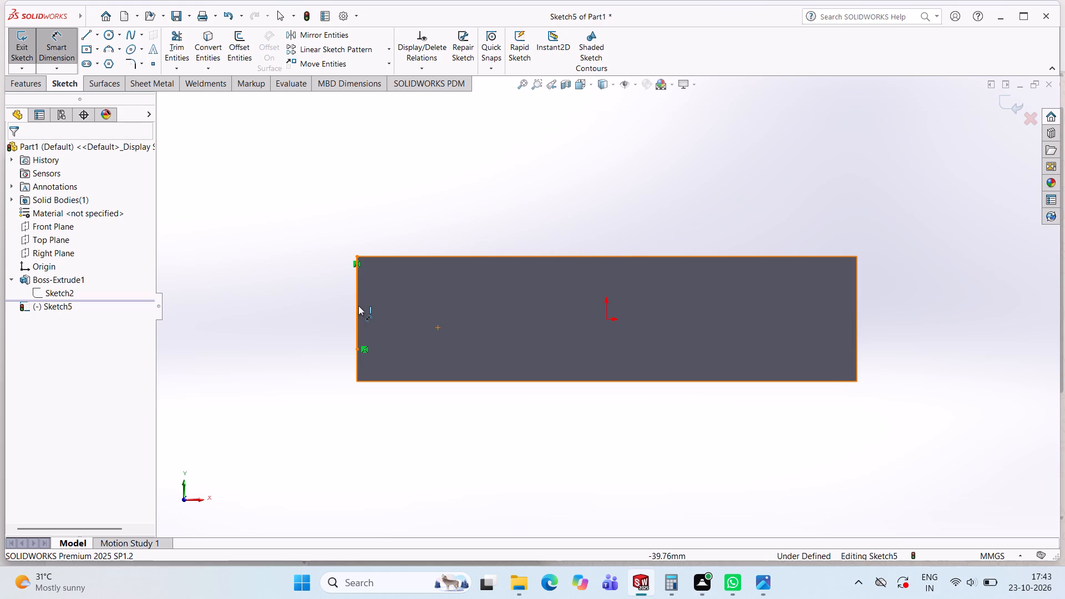
click(358, 307)
click(306, 306)
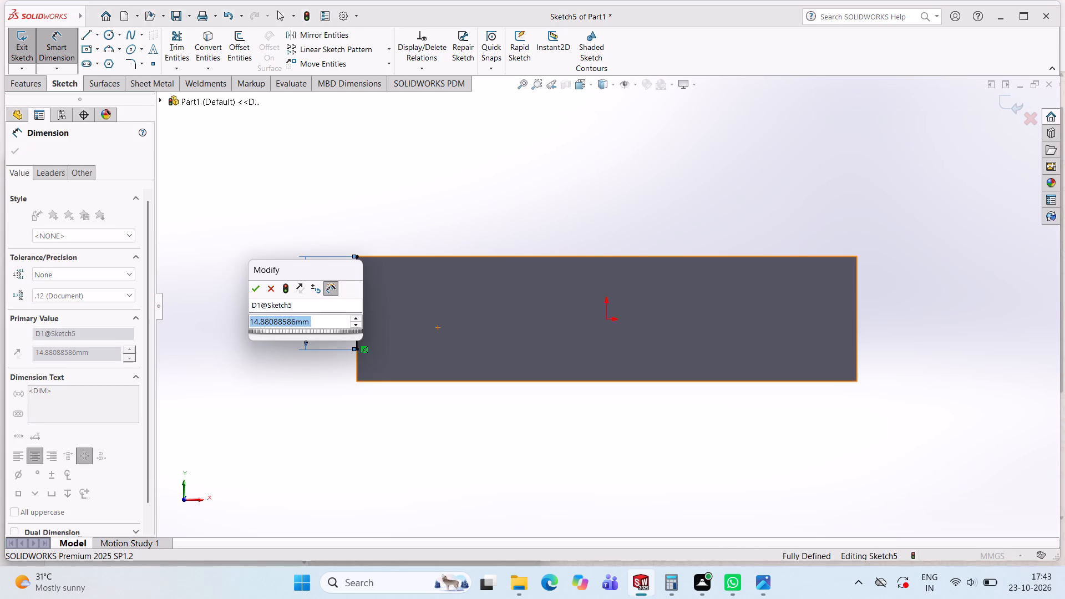
text(15)
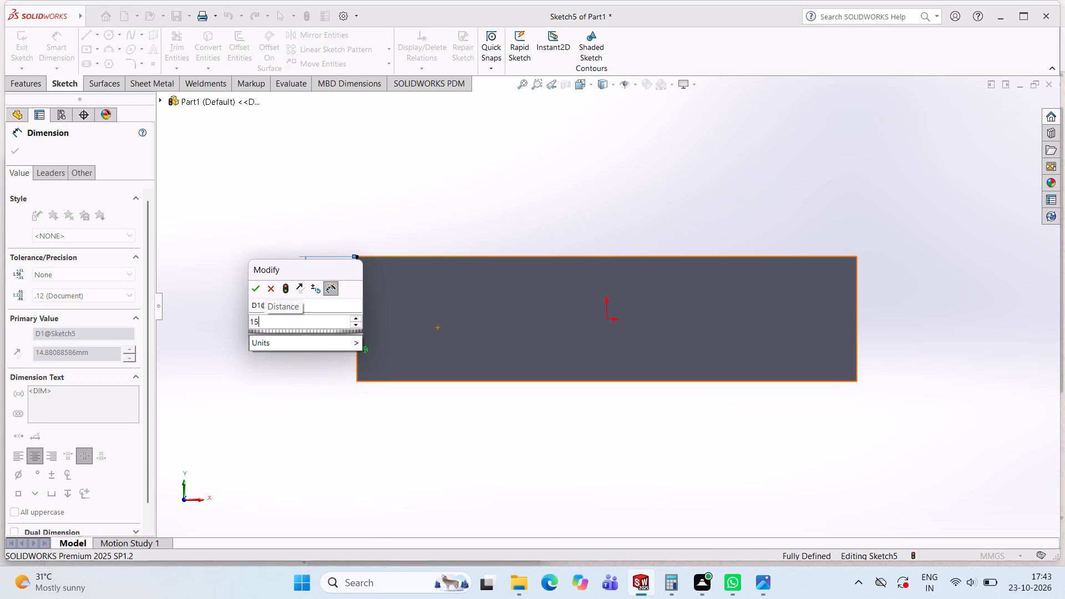
key(Return)
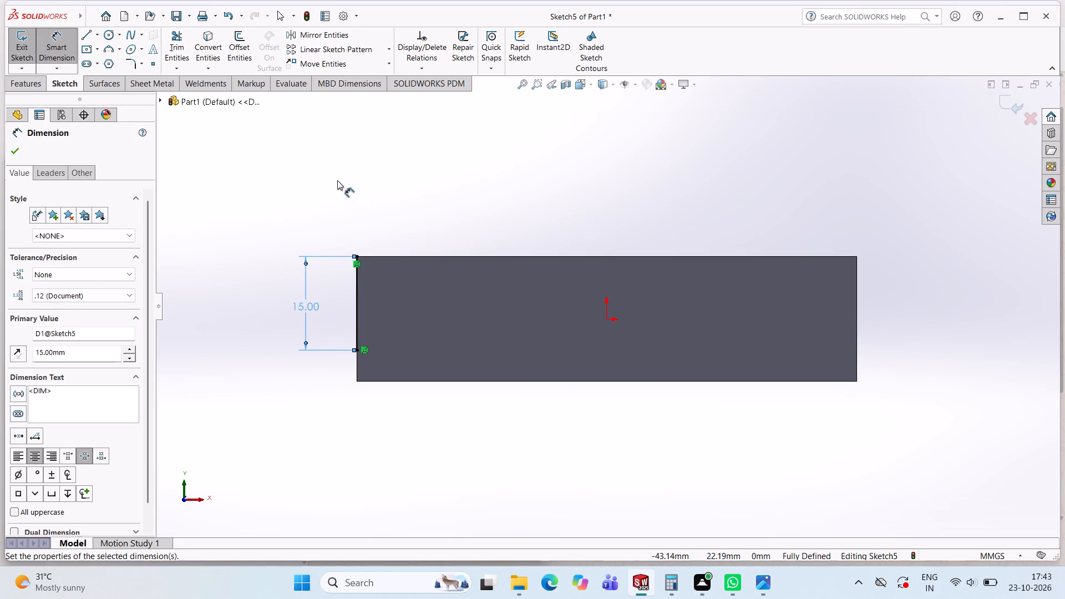
key(Escape)
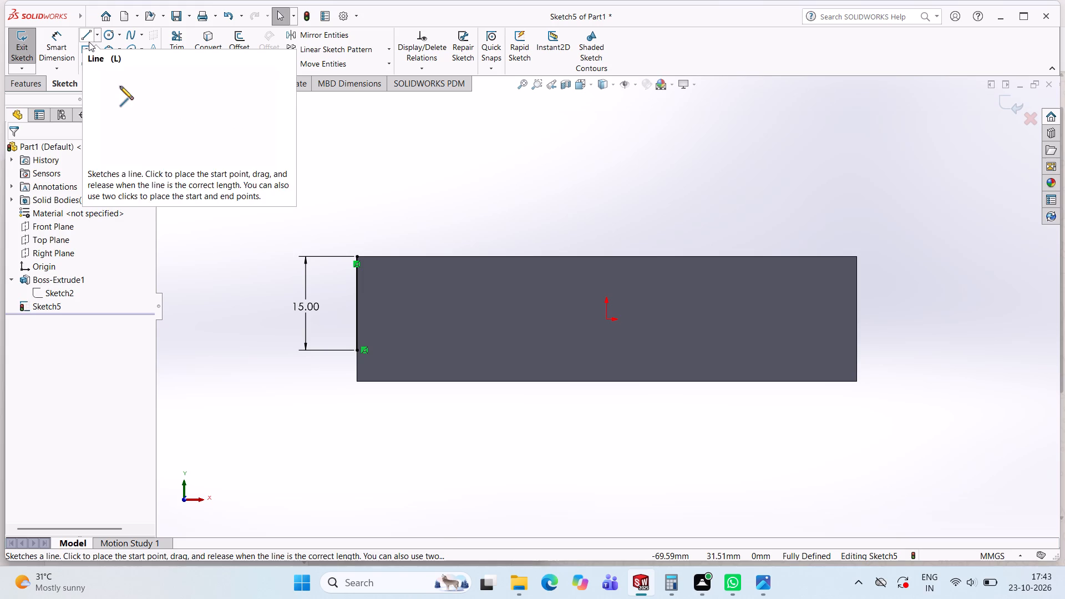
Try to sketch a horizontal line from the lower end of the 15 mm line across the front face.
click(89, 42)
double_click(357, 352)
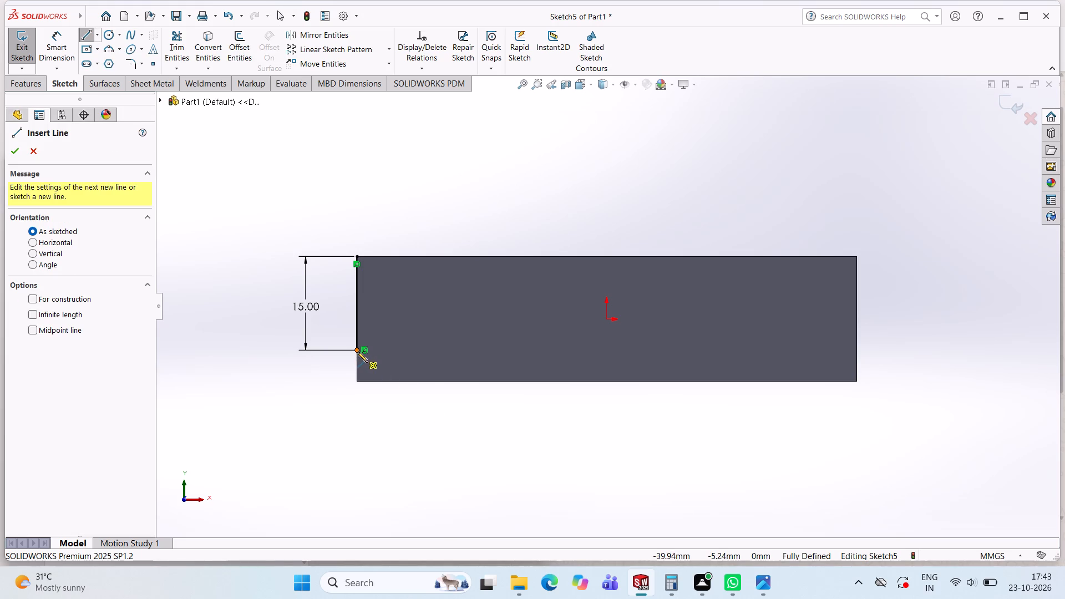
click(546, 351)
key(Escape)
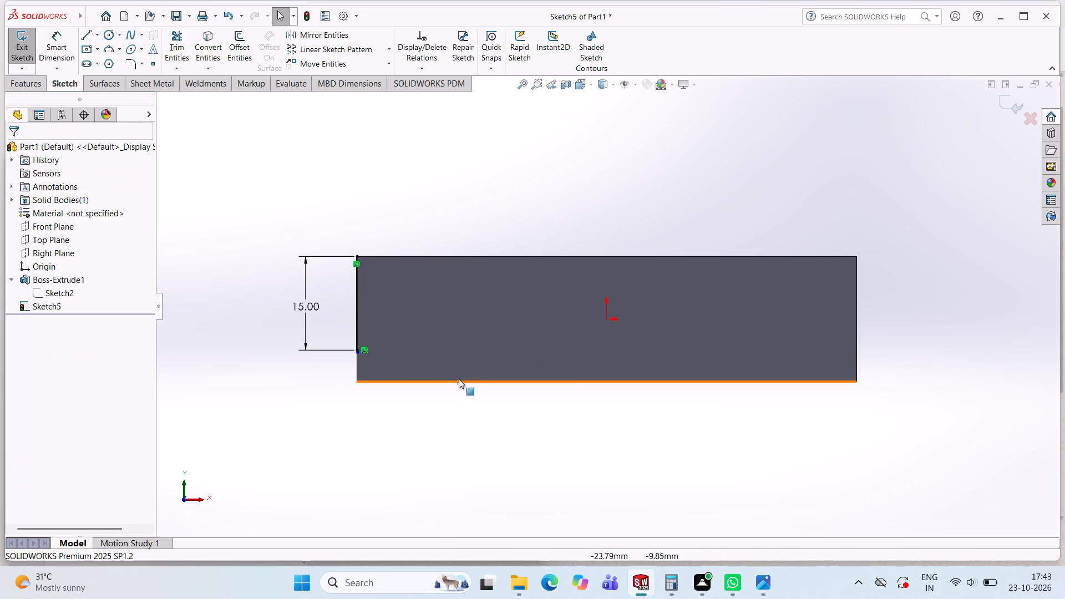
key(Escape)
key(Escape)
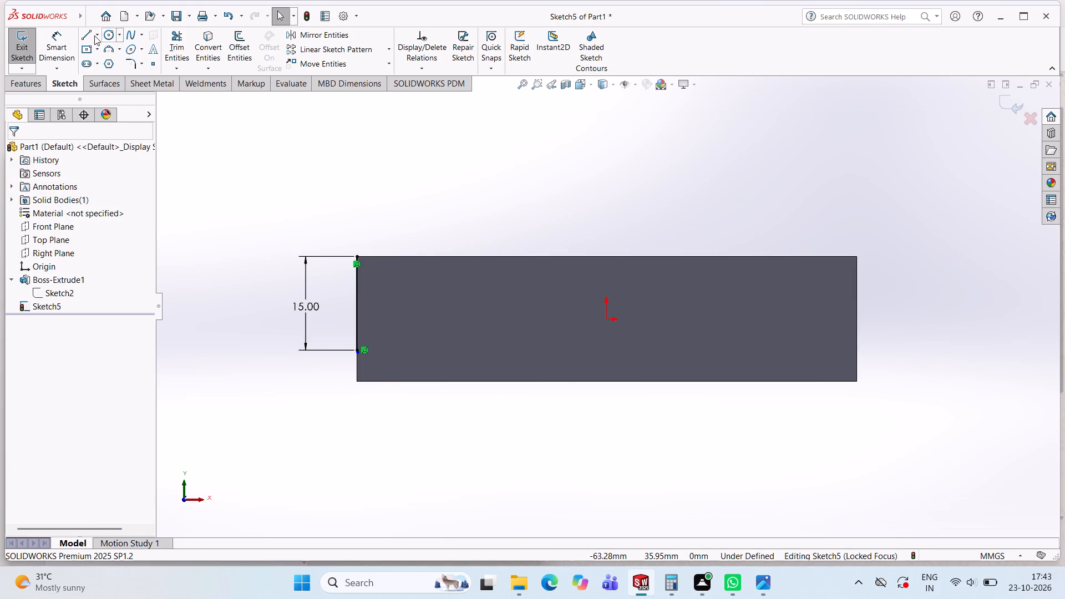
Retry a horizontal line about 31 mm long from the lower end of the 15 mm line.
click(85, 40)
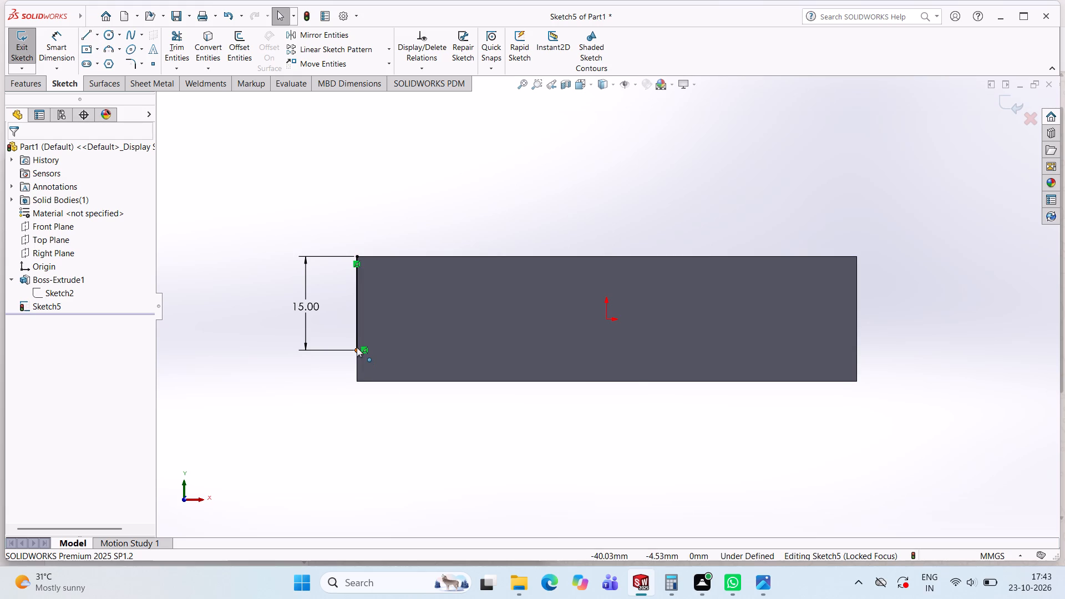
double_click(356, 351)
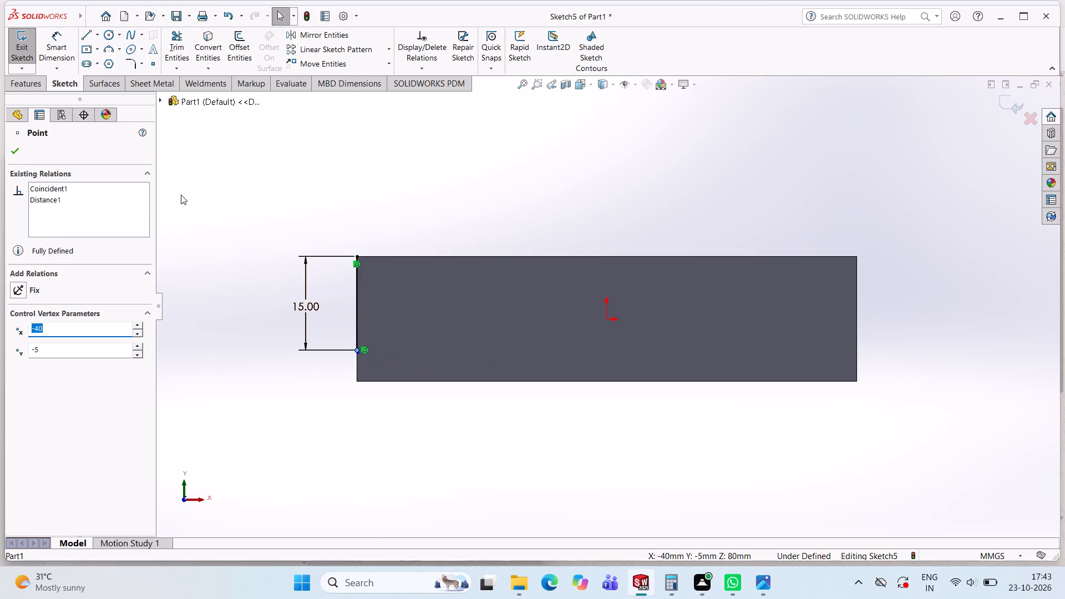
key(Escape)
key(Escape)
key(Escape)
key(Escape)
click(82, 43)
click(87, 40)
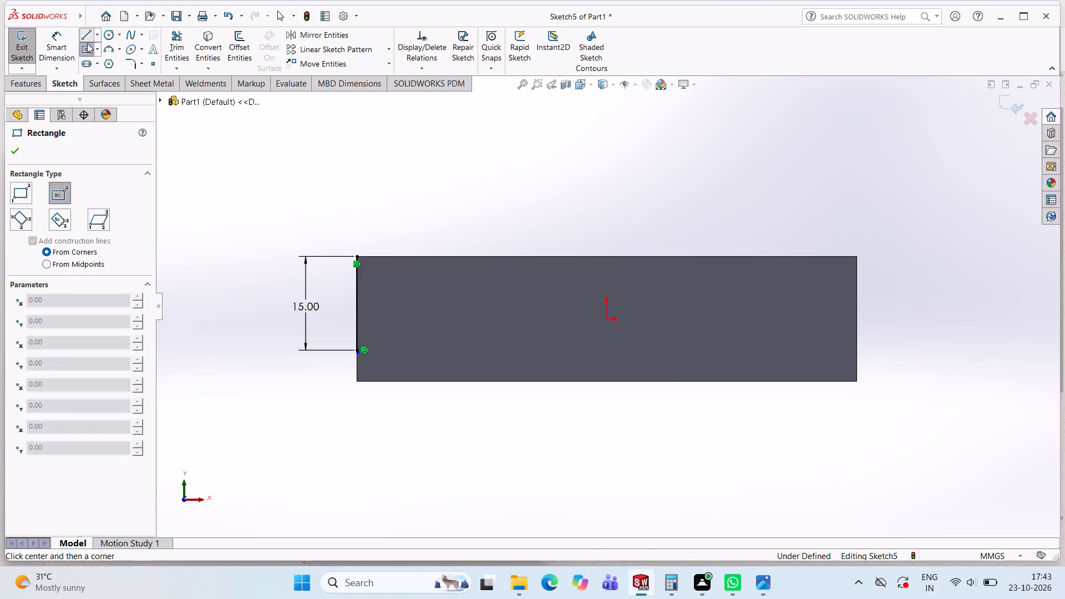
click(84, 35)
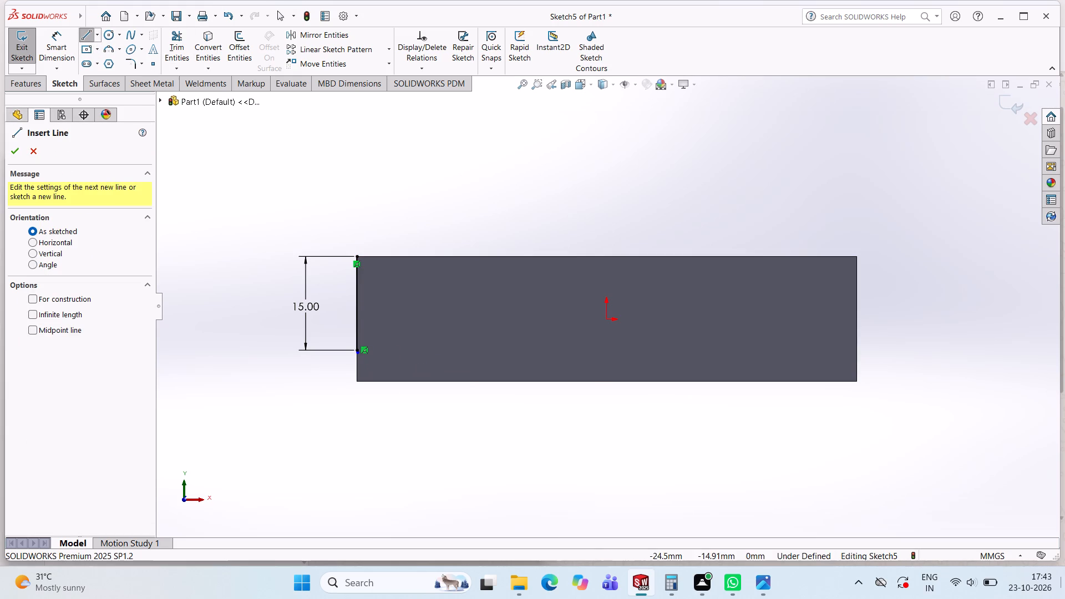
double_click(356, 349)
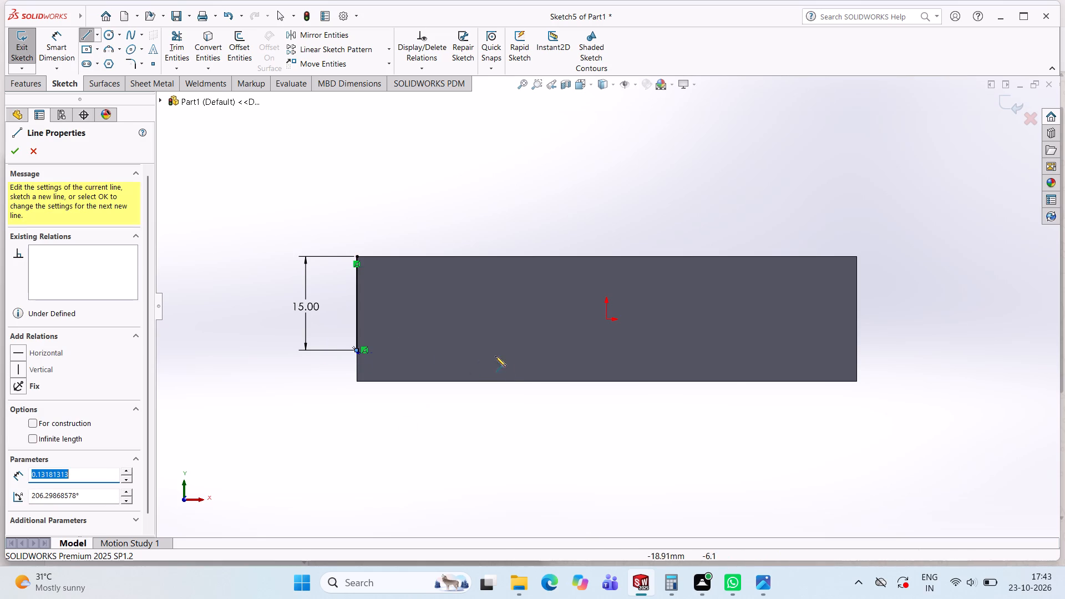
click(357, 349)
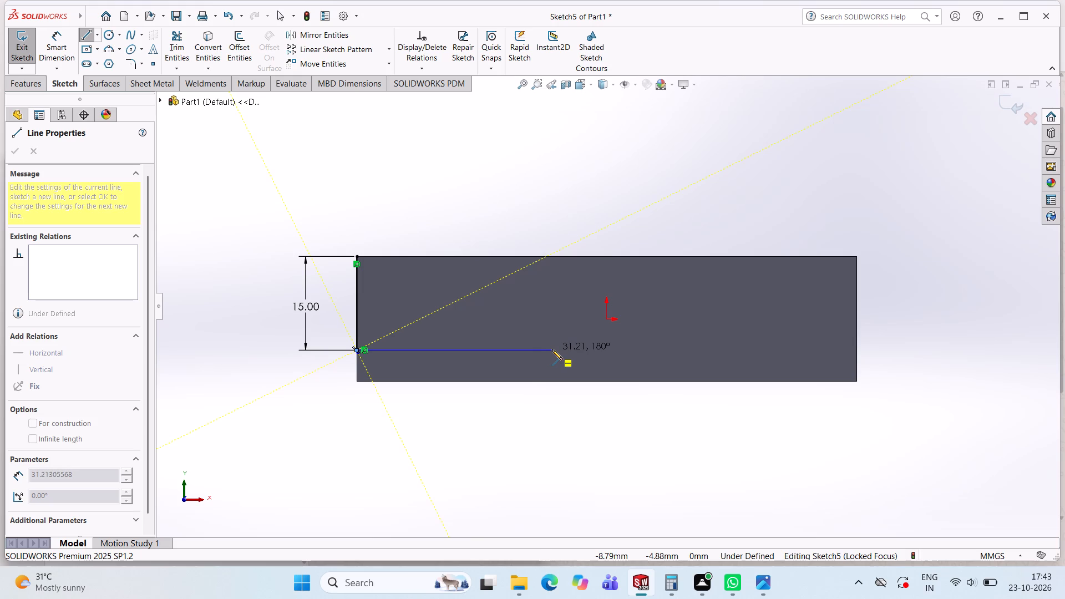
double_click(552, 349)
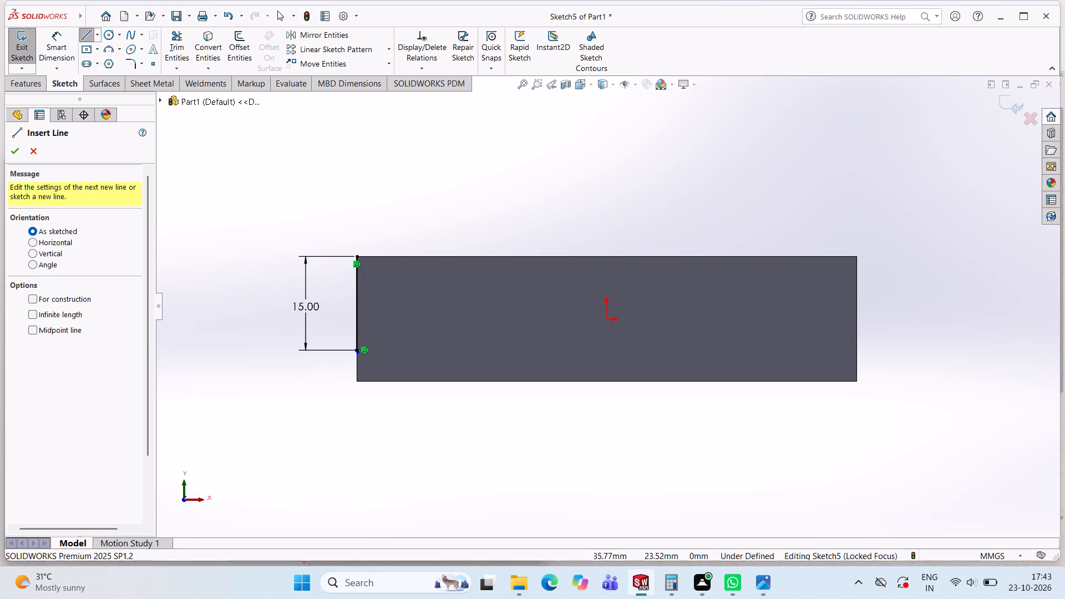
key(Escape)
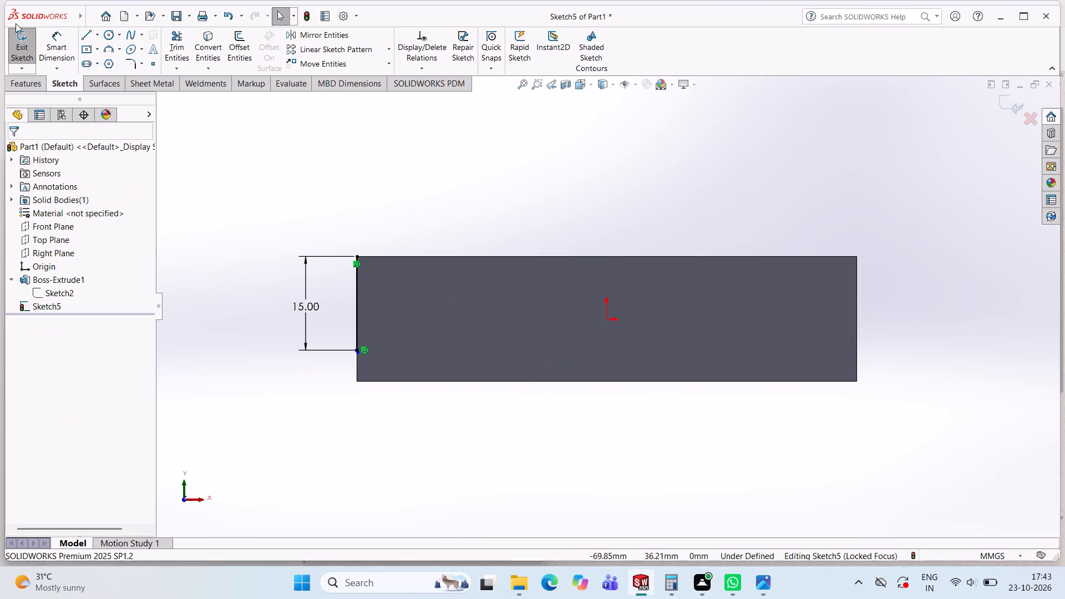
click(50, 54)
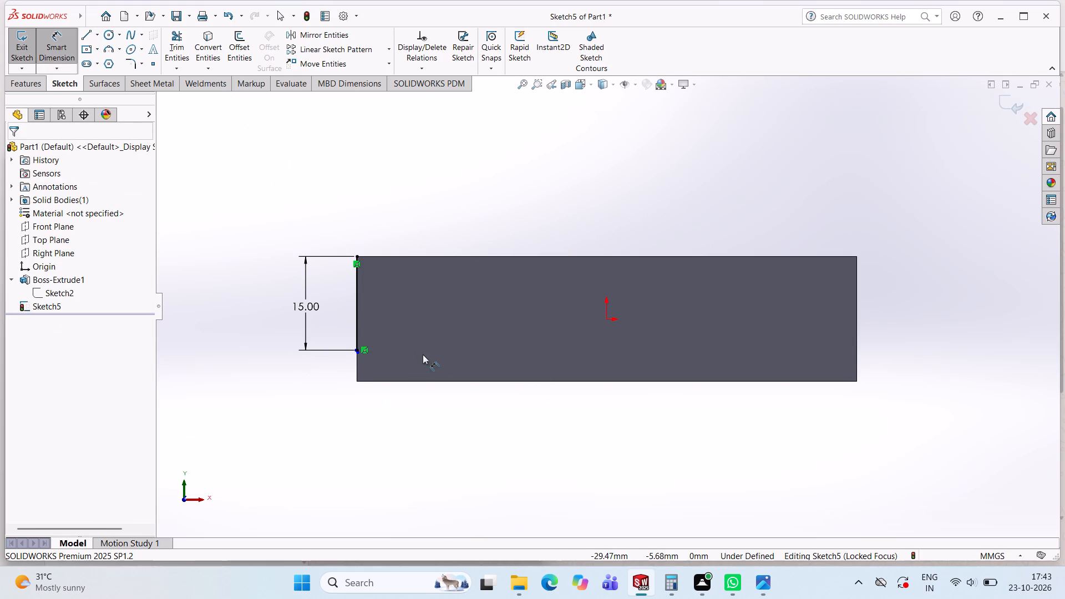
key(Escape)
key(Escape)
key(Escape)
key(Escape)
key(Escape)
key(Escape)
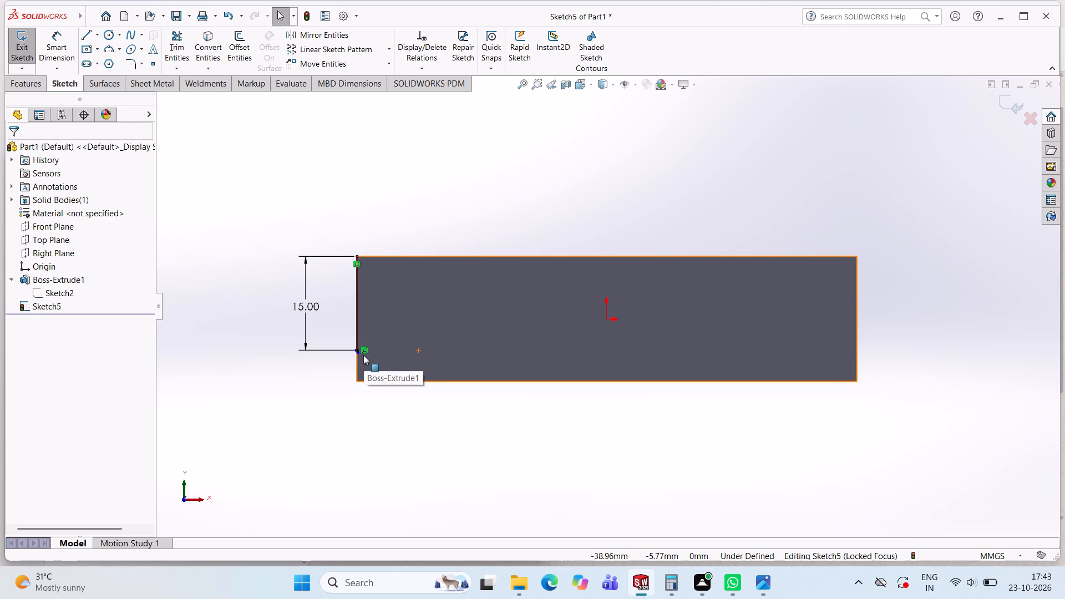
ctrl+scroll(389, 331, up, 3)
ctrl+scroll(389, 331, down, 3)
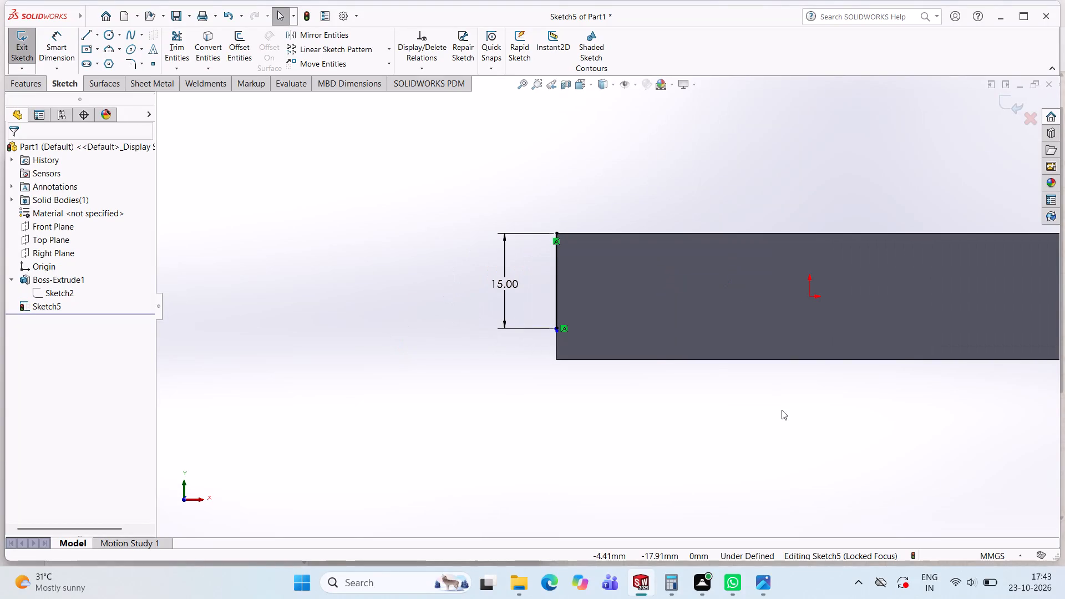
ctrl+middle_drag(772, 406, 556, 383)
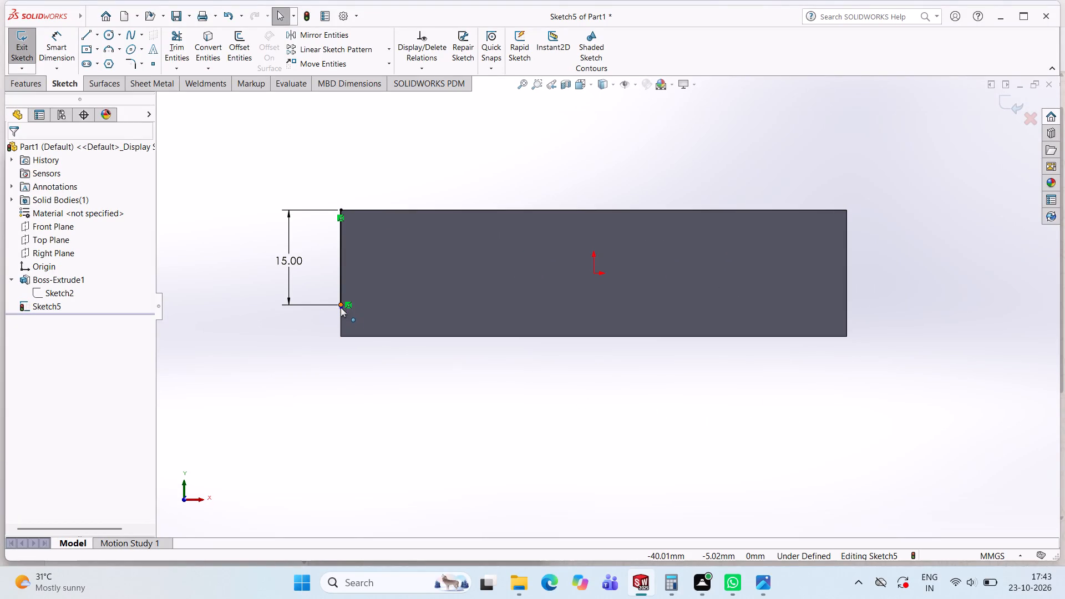
Delete the stray short lines left at the lower end of the 15 mm vertical line.
drag(334, 291, 364, 324)
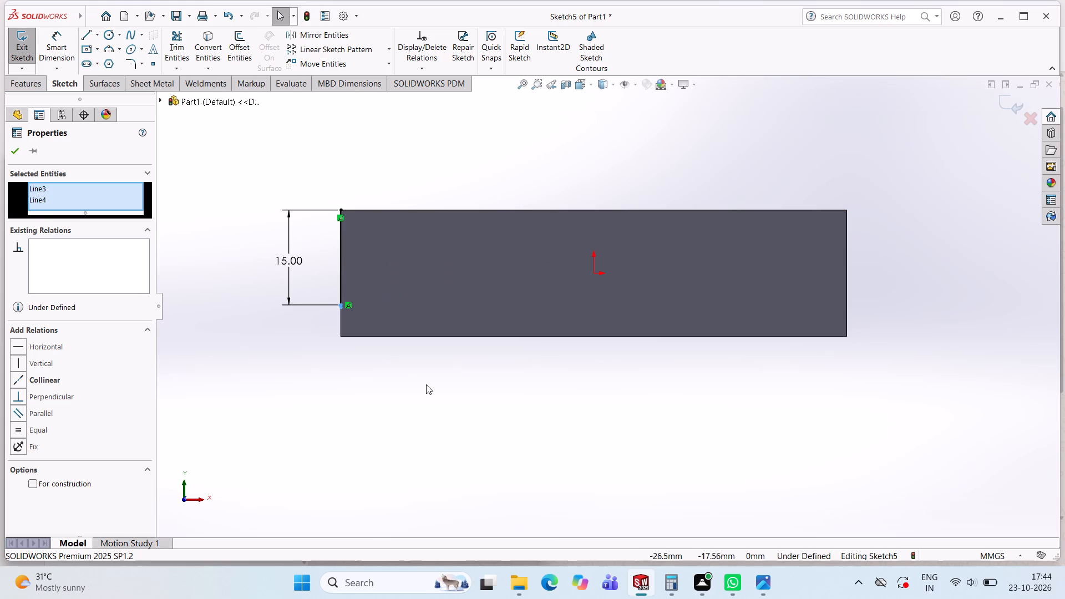
key(Delete)
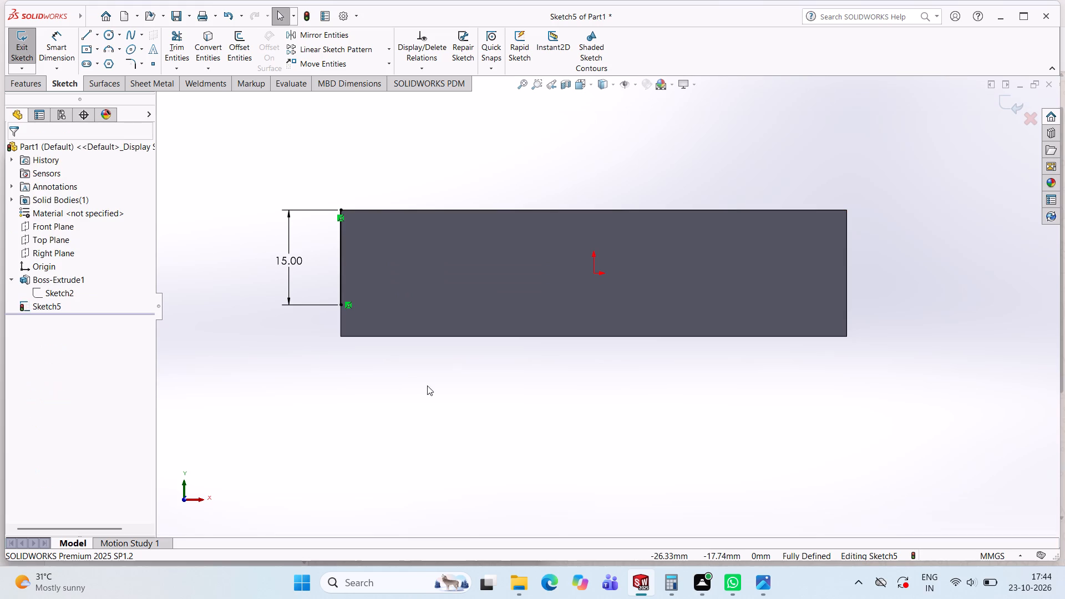
drag(332, 290, 371, 337)
key(Delete)
Sketch a horizontal line about 23 mm long from the lower end of the 15 mm line across the front face.
click(84, 37)
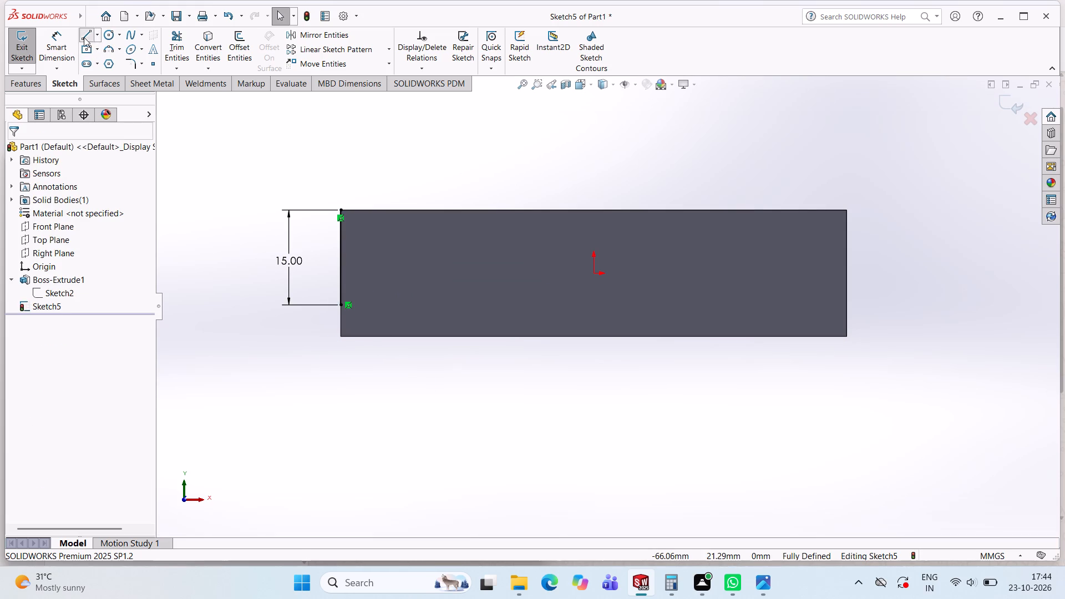
click(341, 304)
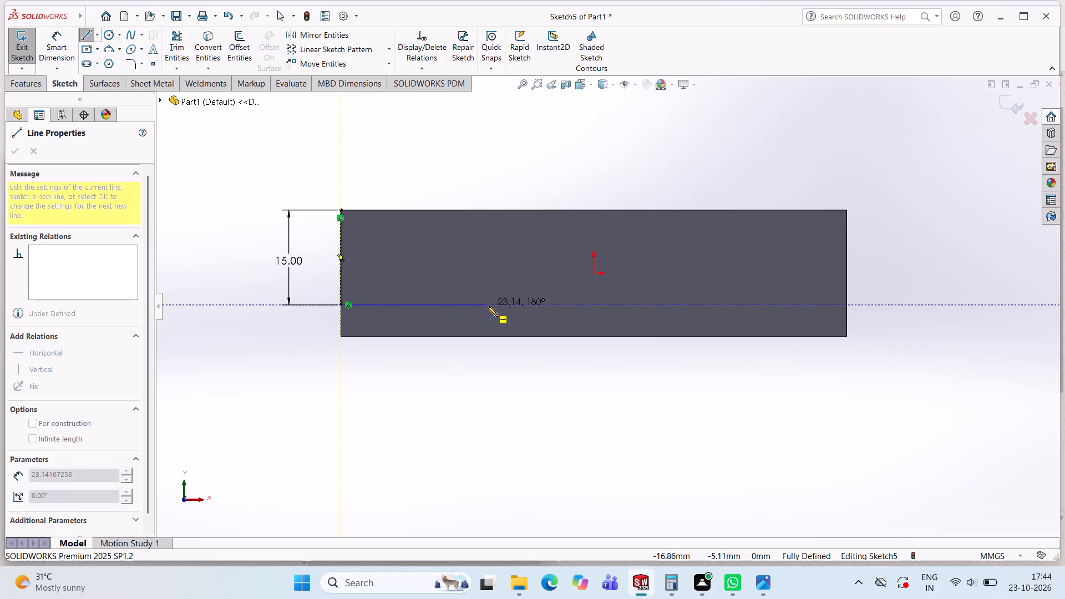
click(487, 306)
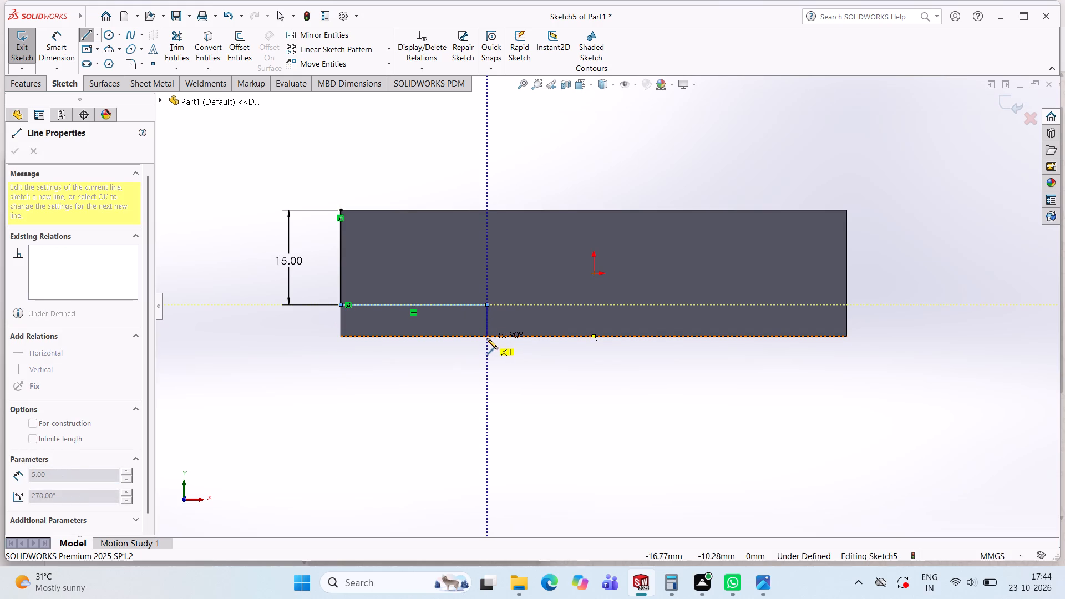
key(Escape)
key(Escape)
key(Escape)
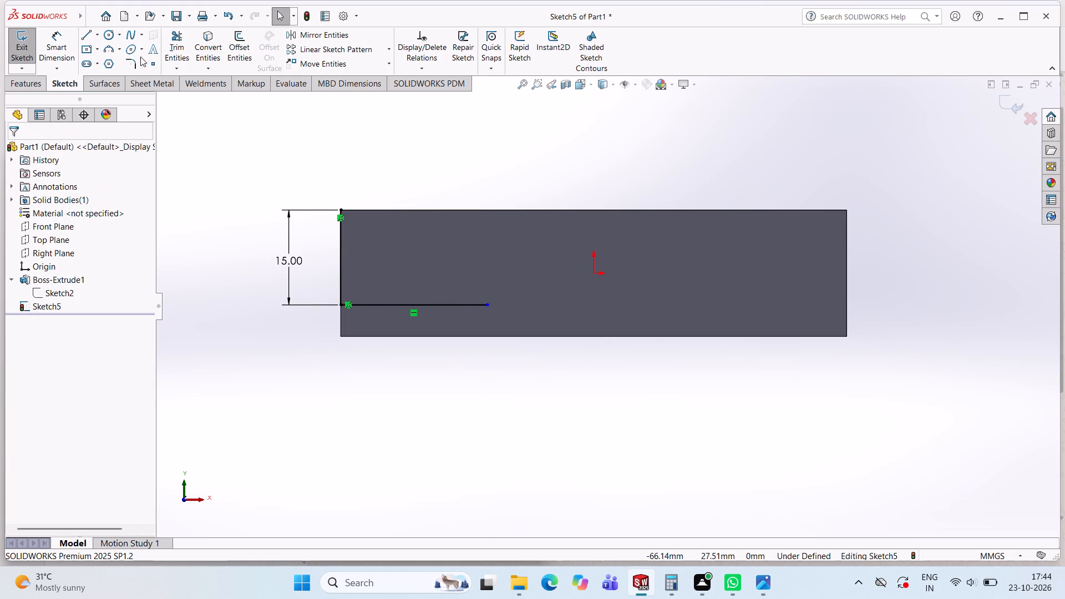
Dimension the horizontal line's length to 25 mm.
double_click(60, 42)
click(433, 304)
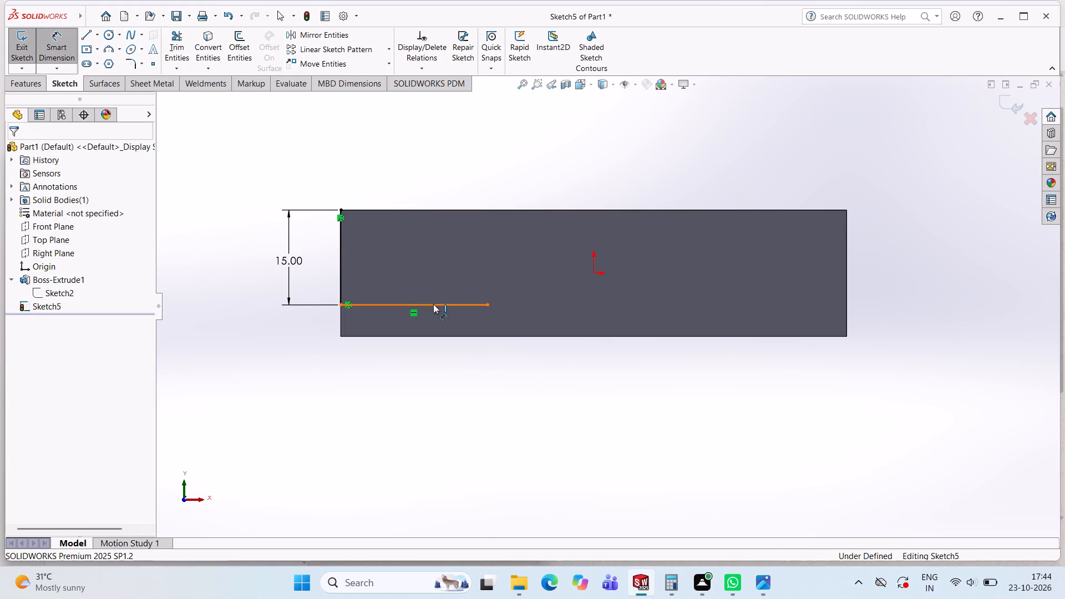
click(422, 399)
click(419, 400)
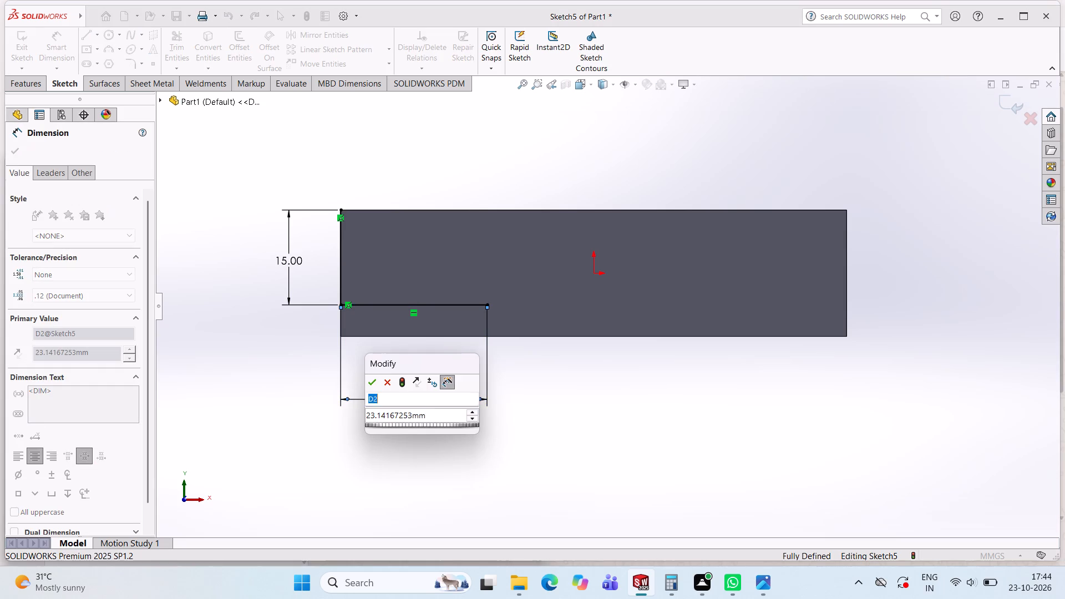
click(430, 415)
double_click(430, 415)
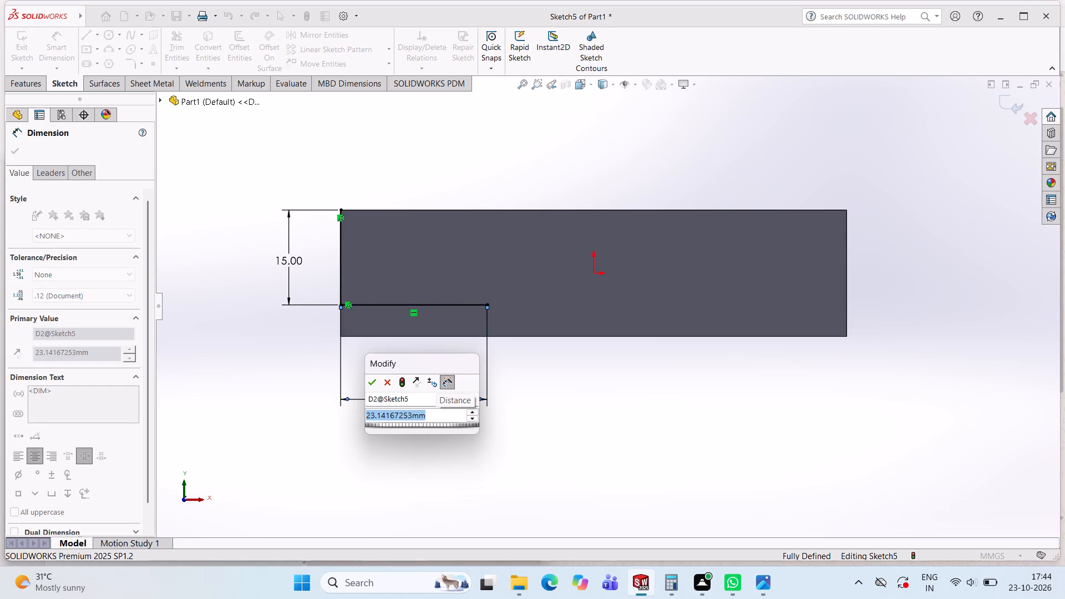
text(25)
key(Return)
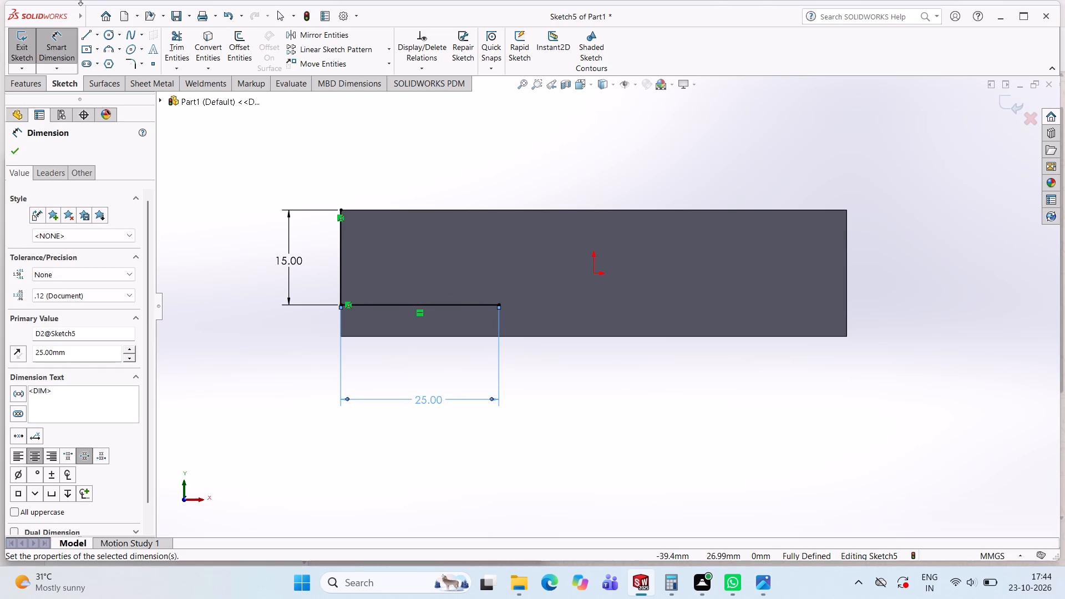
Sketch a 5 mm vertical line from the 25 mm line's free end to the bottom edge, continuing about 20.5 mm along that edge toward +X.
click(88, 36)
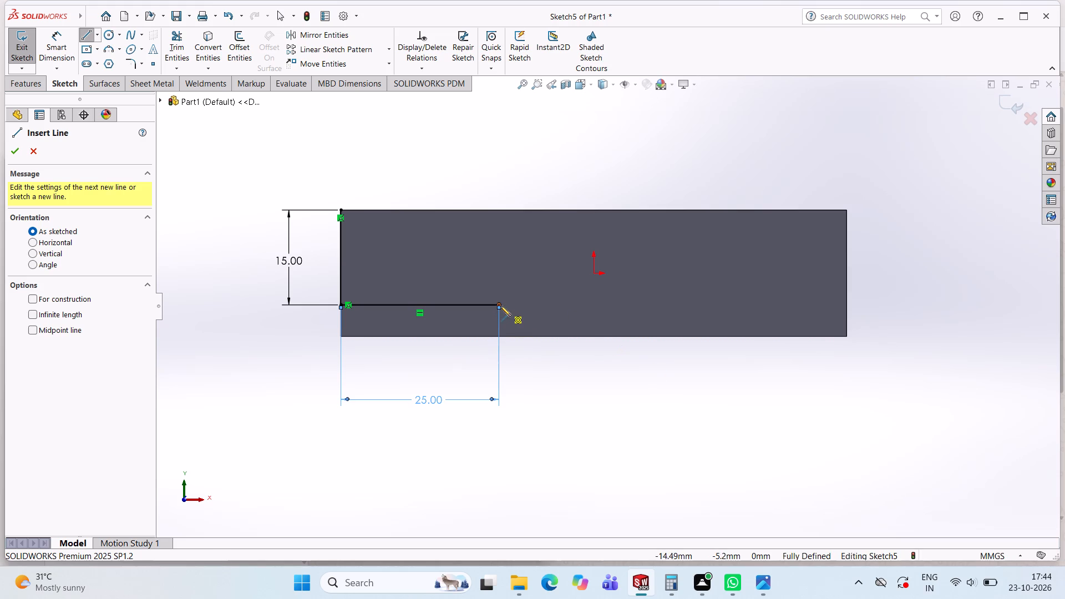
click(499, 305)
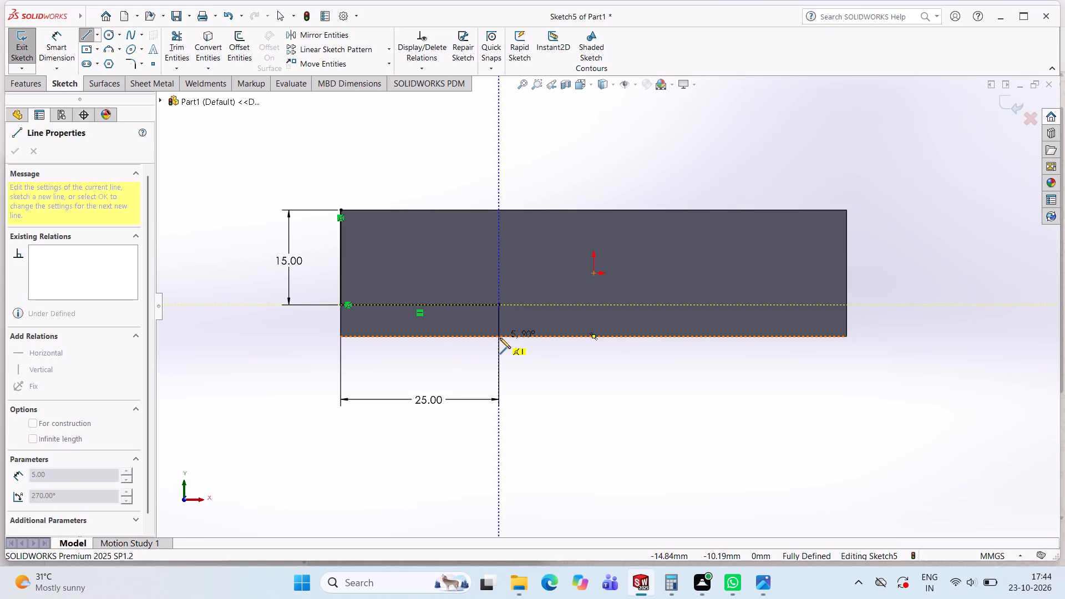
click(500, 336)
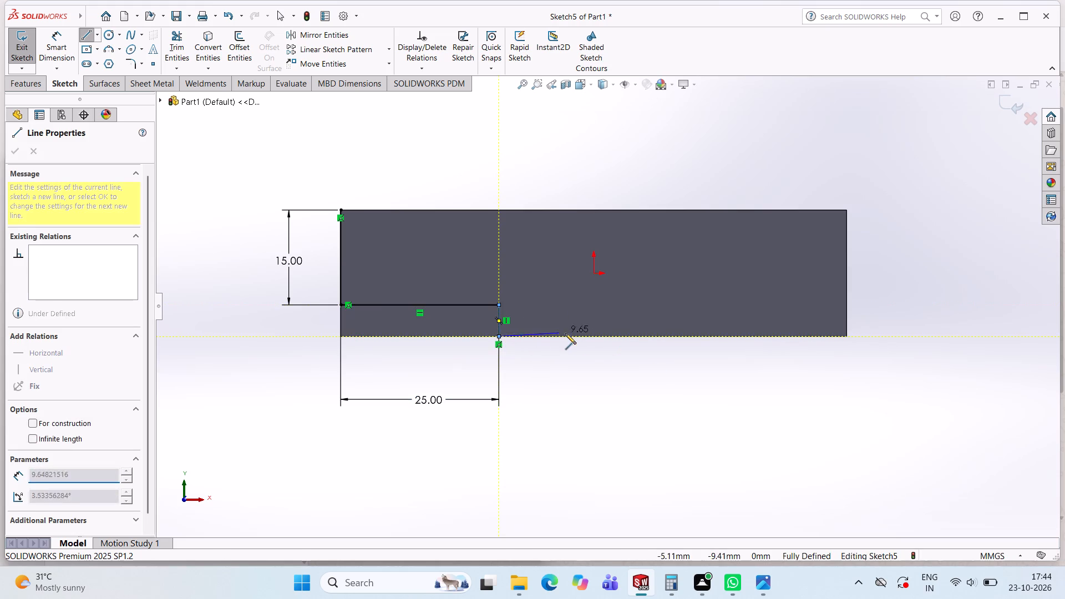
click(628, 336)
key(Escape)
key(Escape)
key(Escape)
key(Escape)
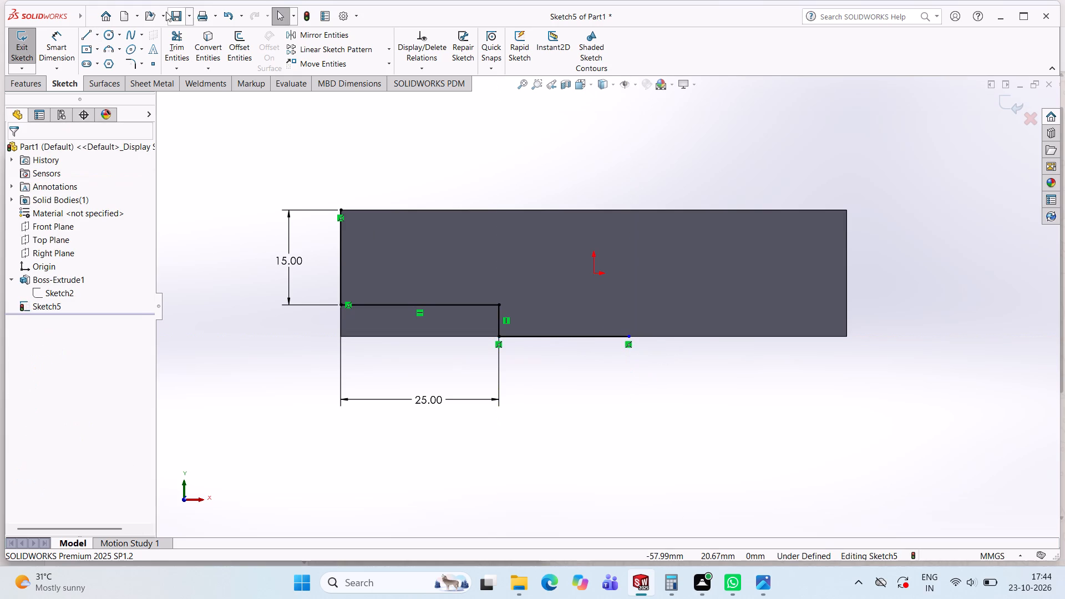
key(Escape)
Dimension the tongue line along the block's bottom edge to 20 mm.
click(60, 48)
click(550, 335)
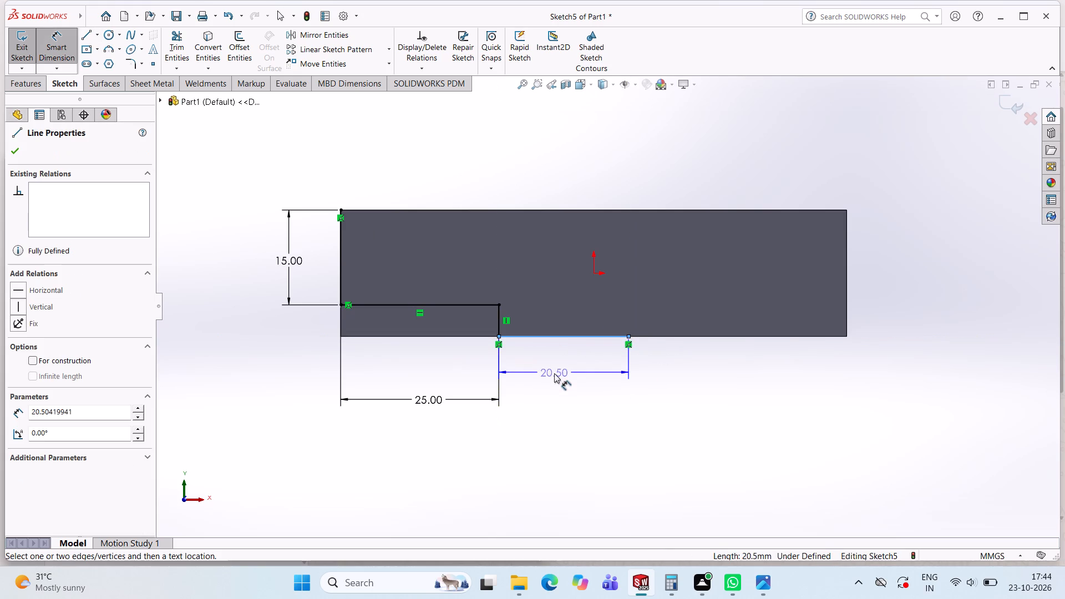
double_click(555, 395)
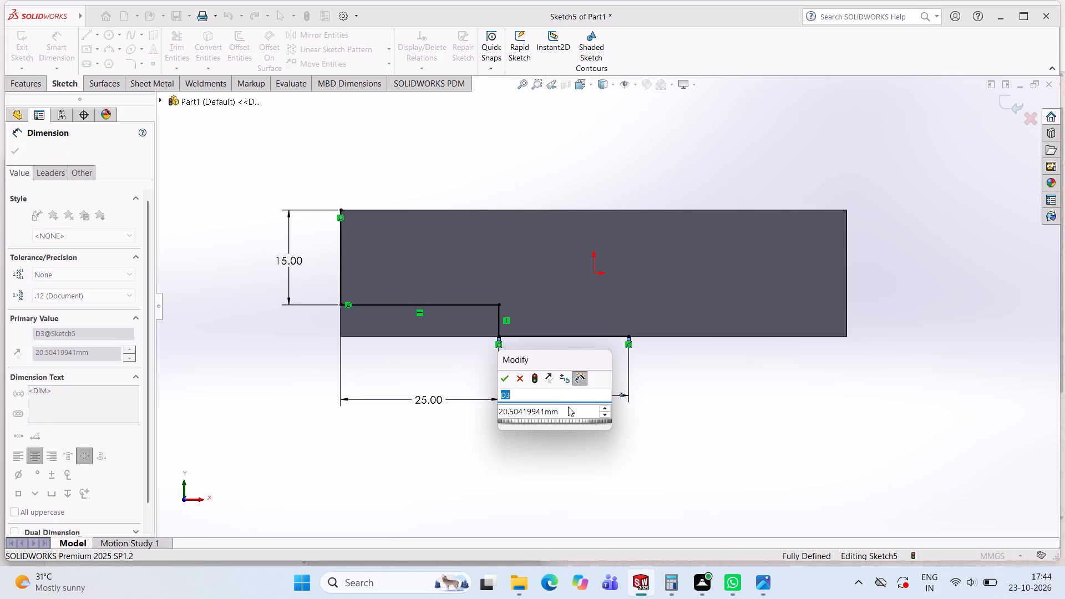
click(566, 413)
click(566, 413)
click(566, 413)
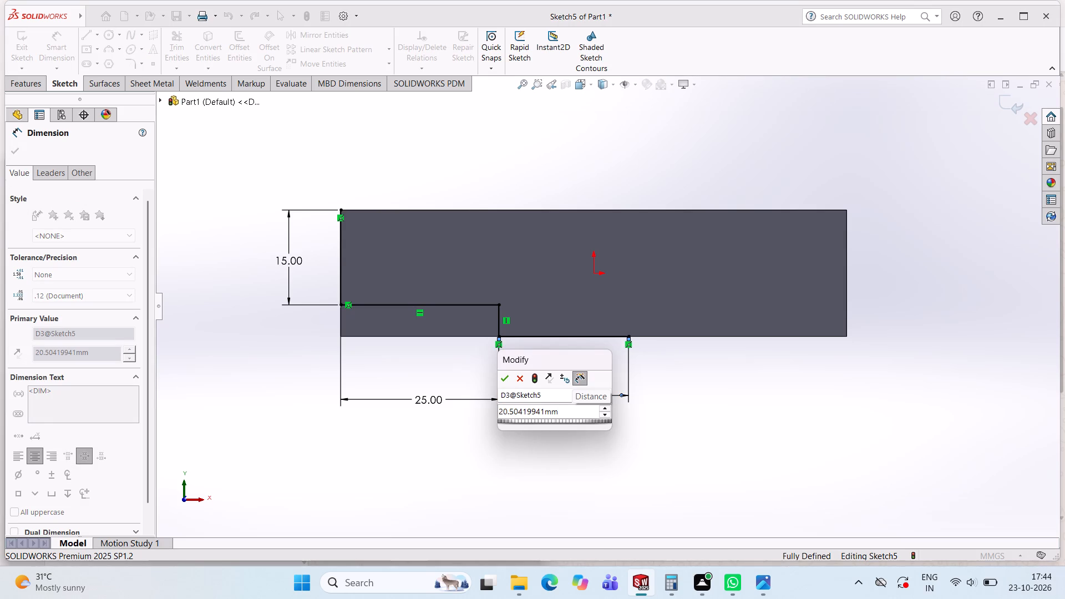
click(561, 413)
click(561, 413)
click(555, 409)
click(569, 410)
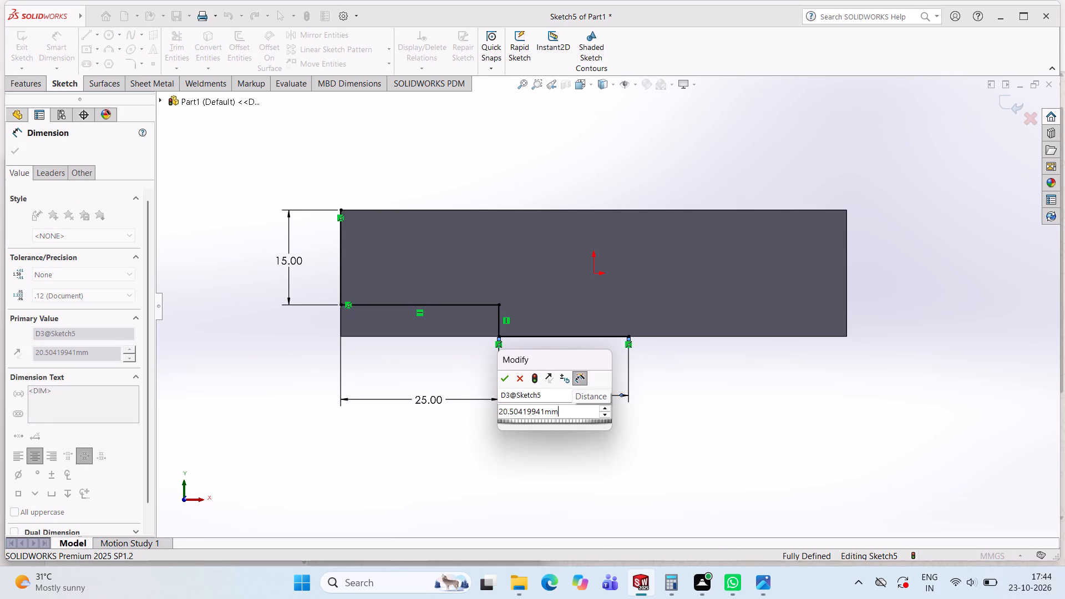
click(569, 410)
text(20.)
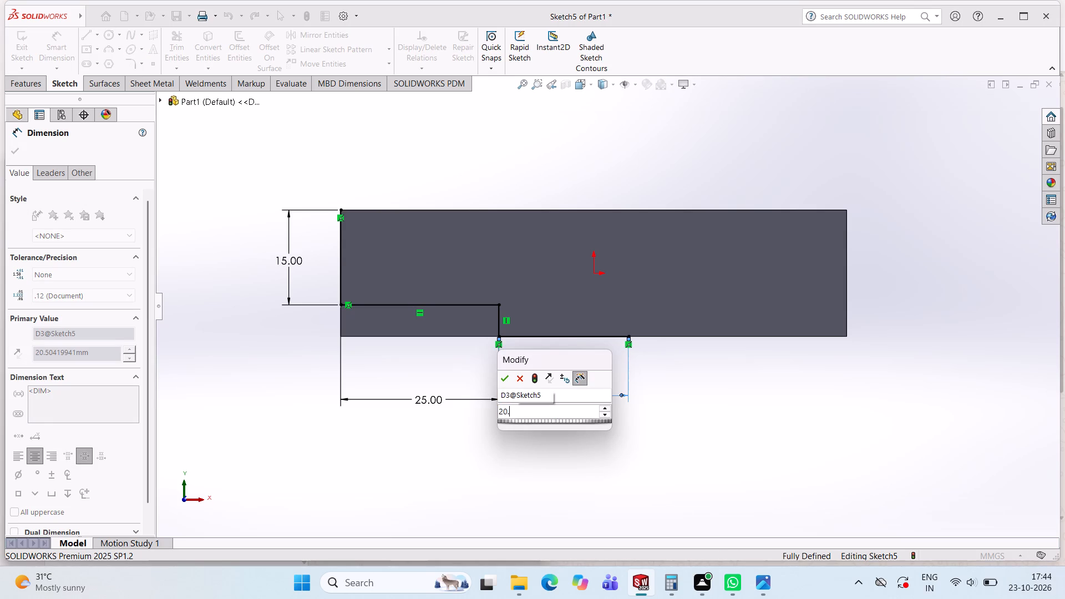
key(BackSpace)
key(Return)
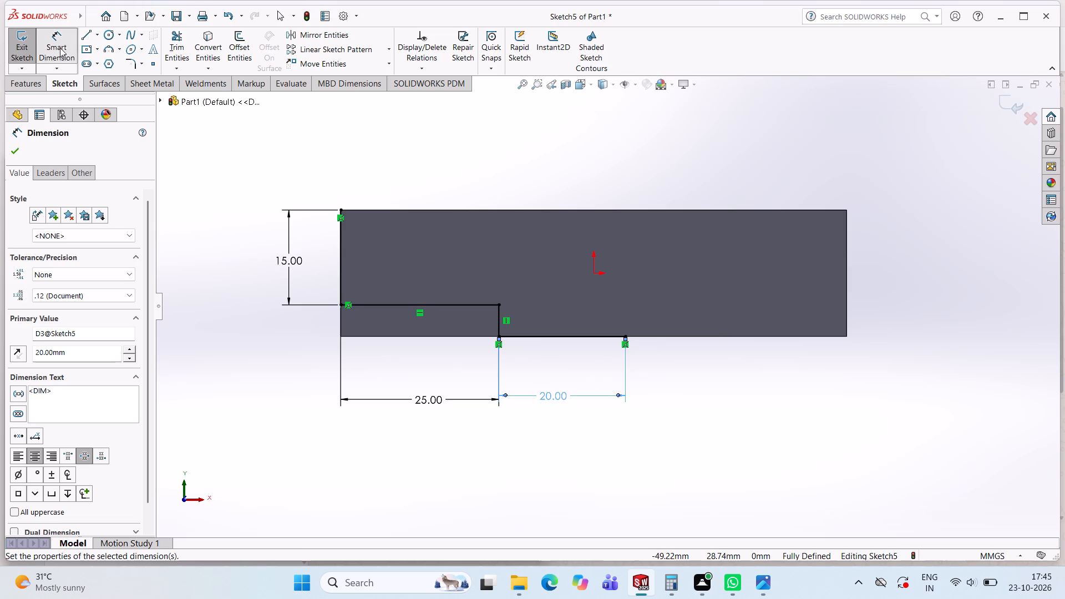
Sketch a 5 mm vertical line up from the 20 mm line's +X end, continuing with a 35 mm horizontal line to the block's +X edge.
click(86, 32)
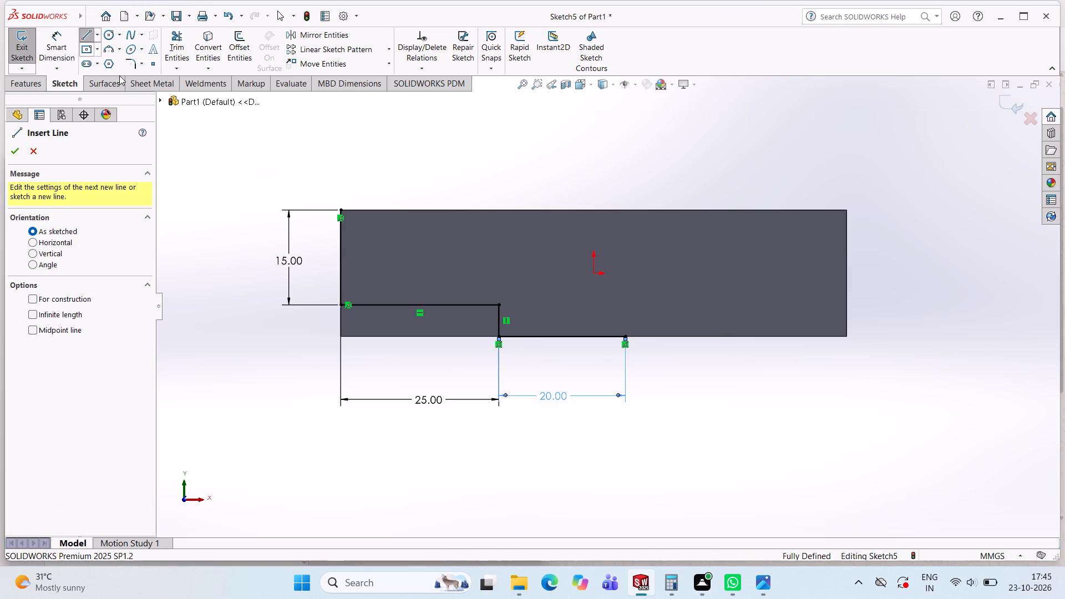
click(626, 337)
middle_click(626, 337)
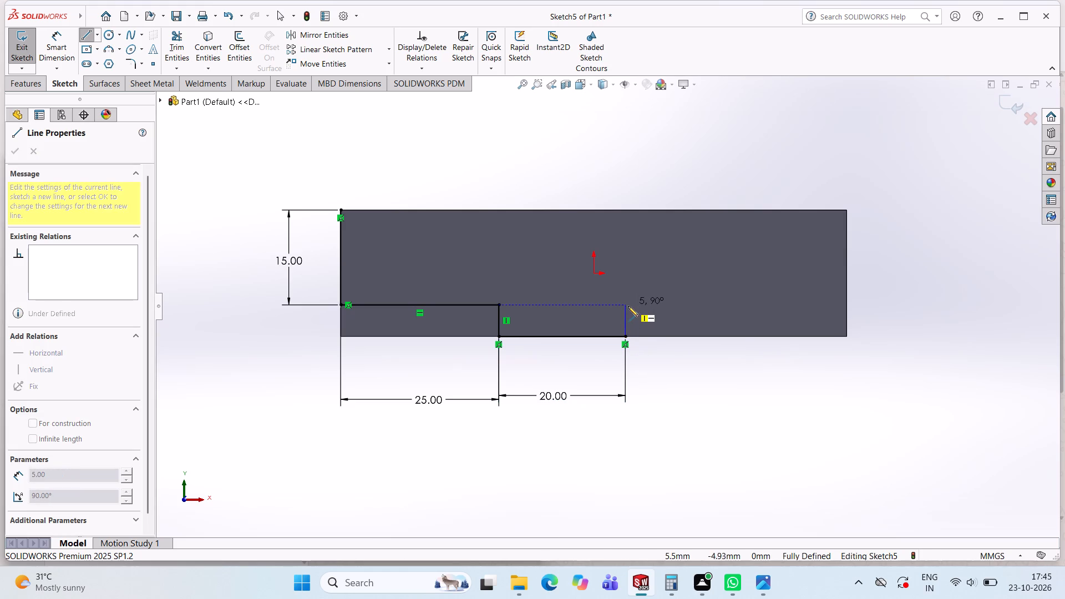
click(628, 306)
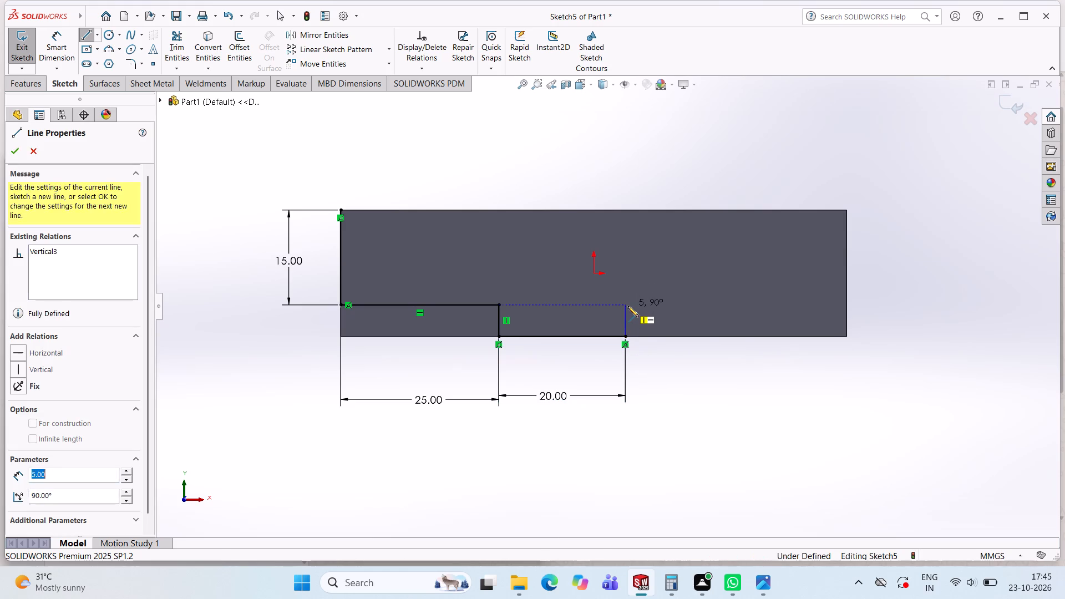
click(848, 306)
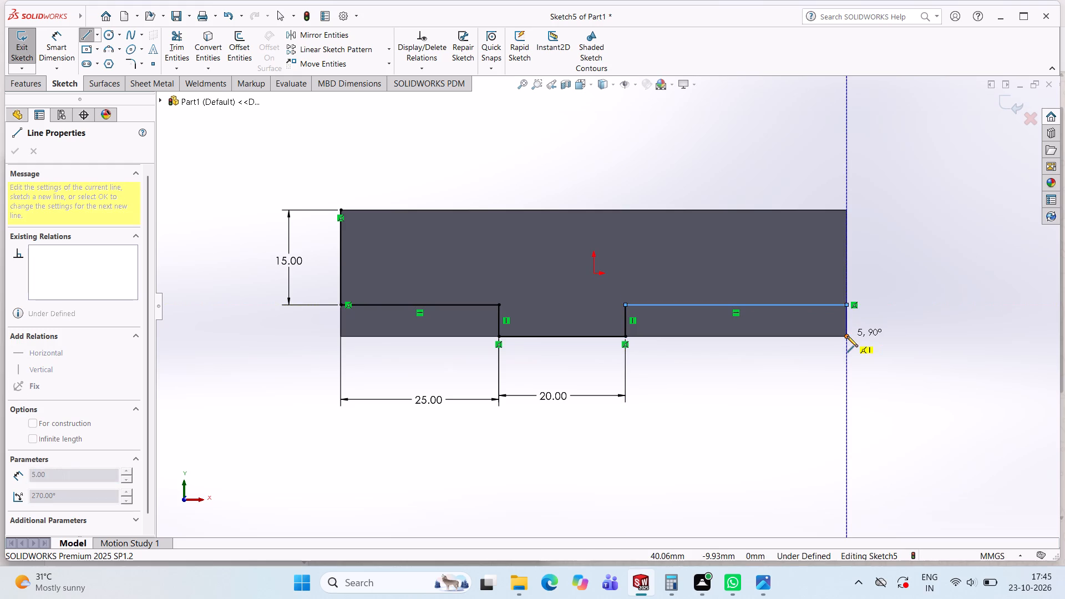
double_click(847, 336)
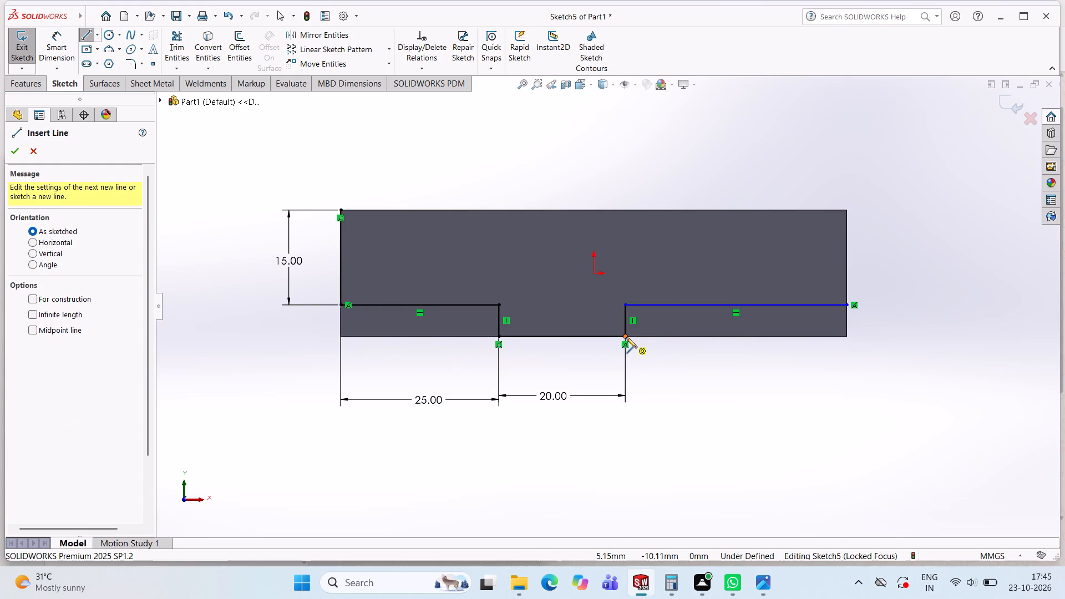
Close the +X corner profile with a 35 mm line along the bottom edge and a 5 mm vertical line up the +X edge.
click(626, 338)
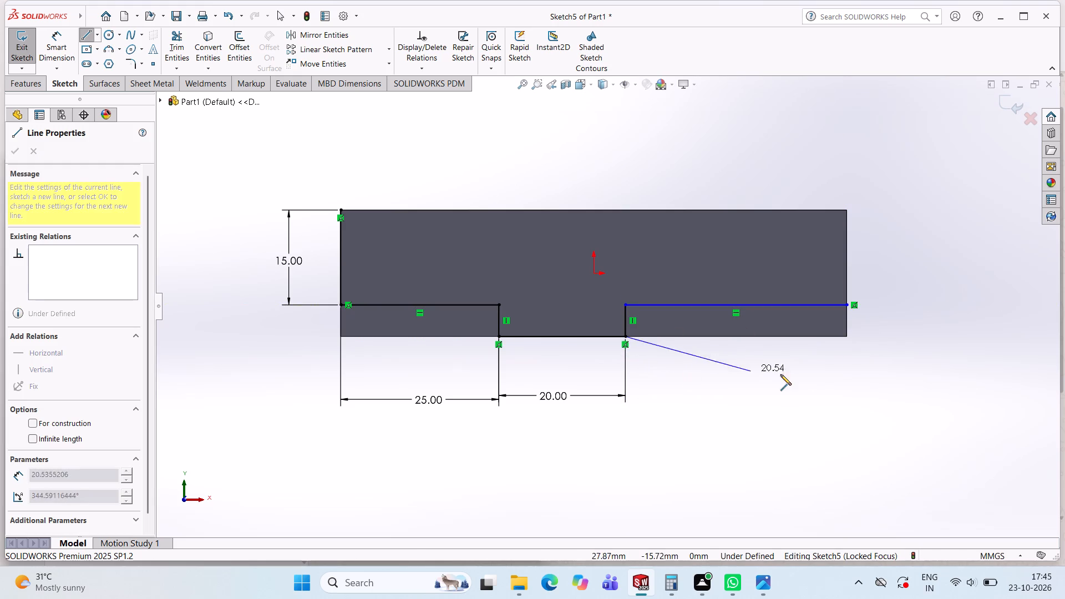
click(847, 335)
click(849, 304)
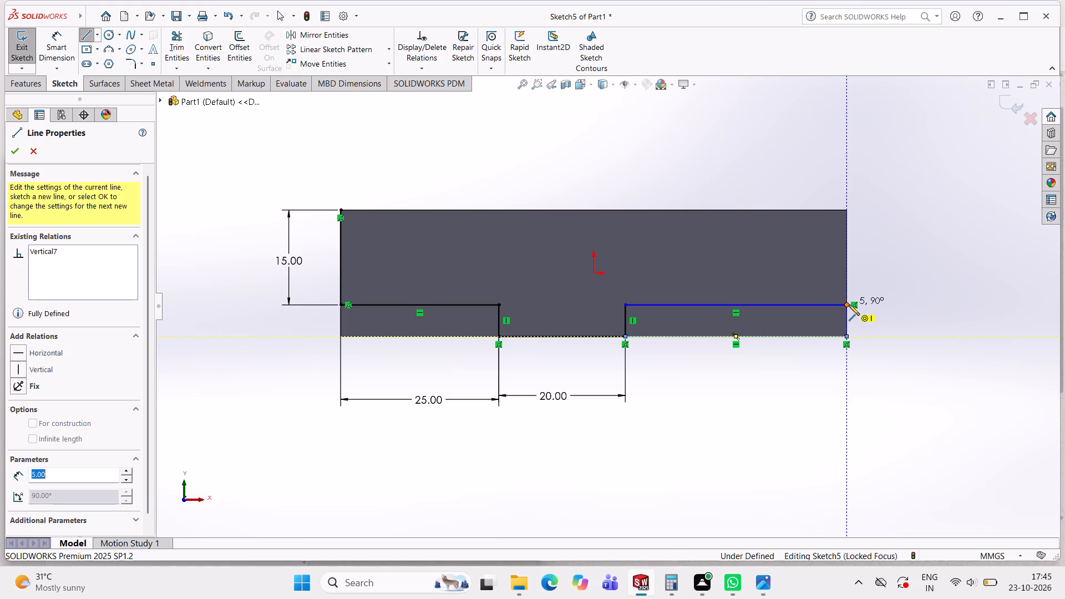
key(Escape)
key(Escape)
key(Escape)
key(Escape)
key(Escape)
key(Escape)
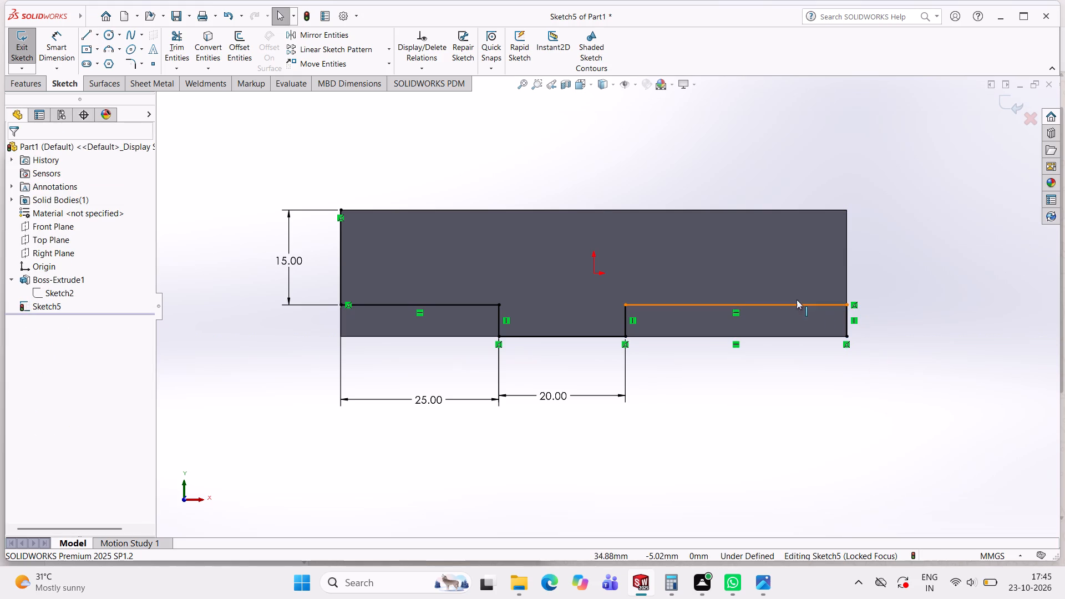
key(Escape)
key(Escape)
Add a driven length dimension to the upper horizontal line between the 20 mm tongue and the block's +X edge.
click(64, 45)
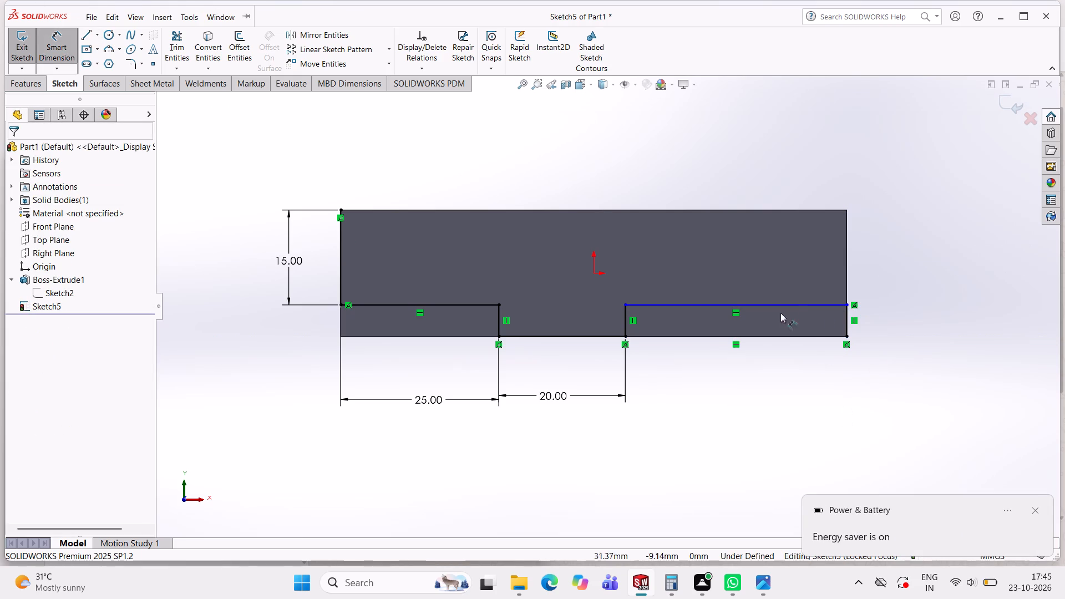
click(783, 307)
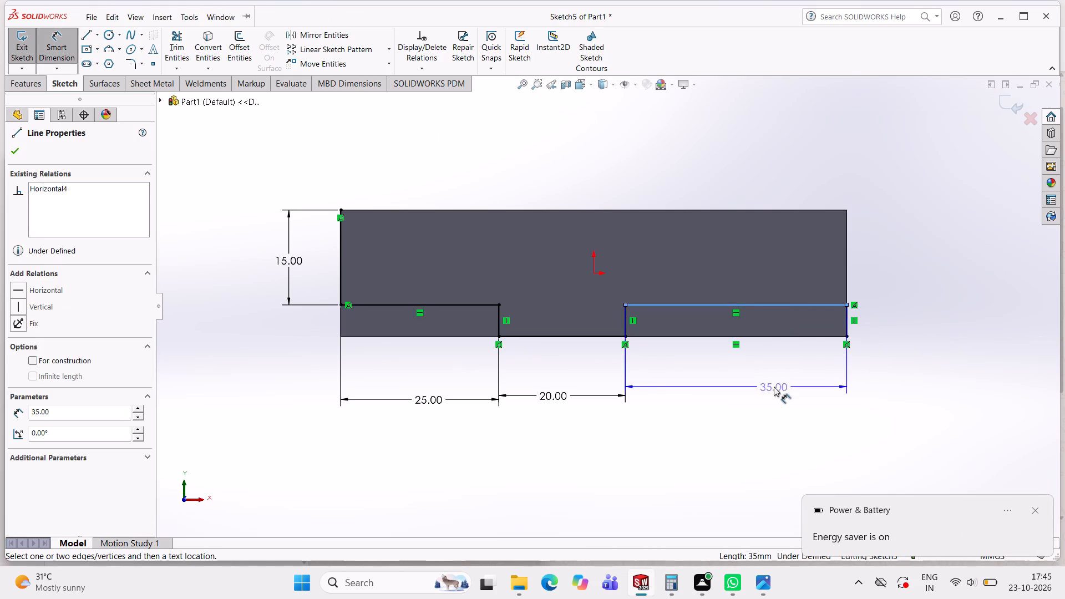
click(778, 396)
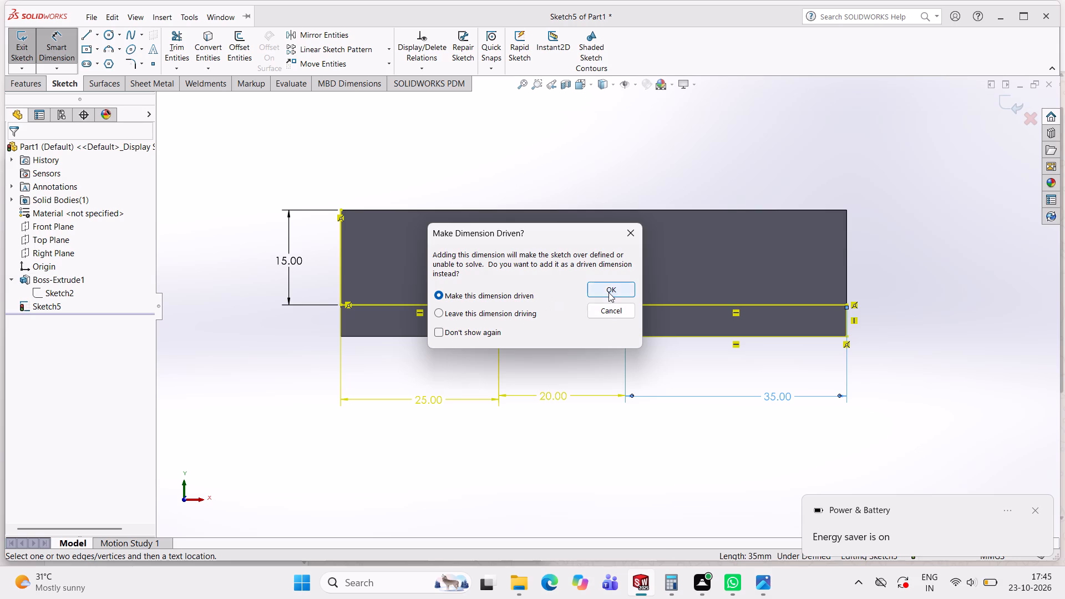
double_click(608, 292)
click(754, 395)
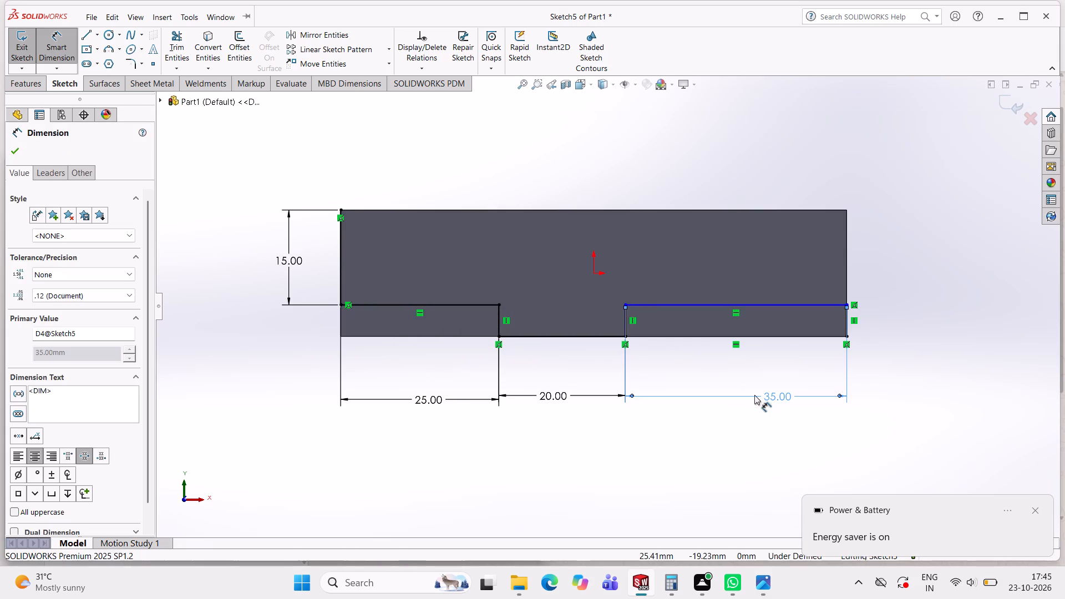
right_click(754, 395)
key(Escape)
key(Escape)
key(Escape)
right_click(776, 397)
key(Escape)
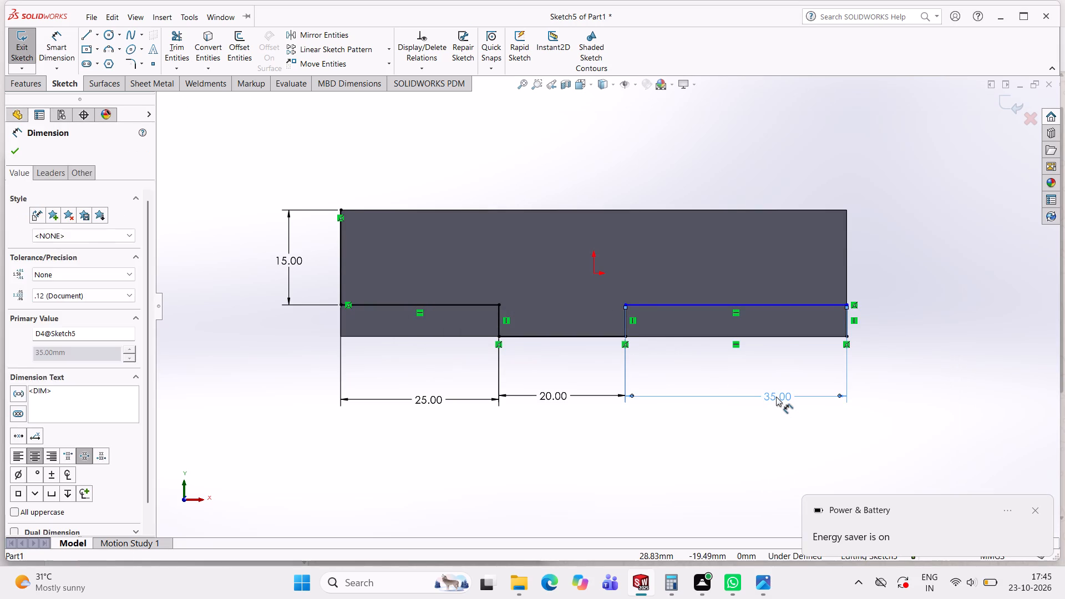
key(Escape)
key(Escape)
key(Escape)
key(Escape)
key(Escape)
key(Escape)
key(Escape)
key(Escape)
key(Escape)
key(Escape)
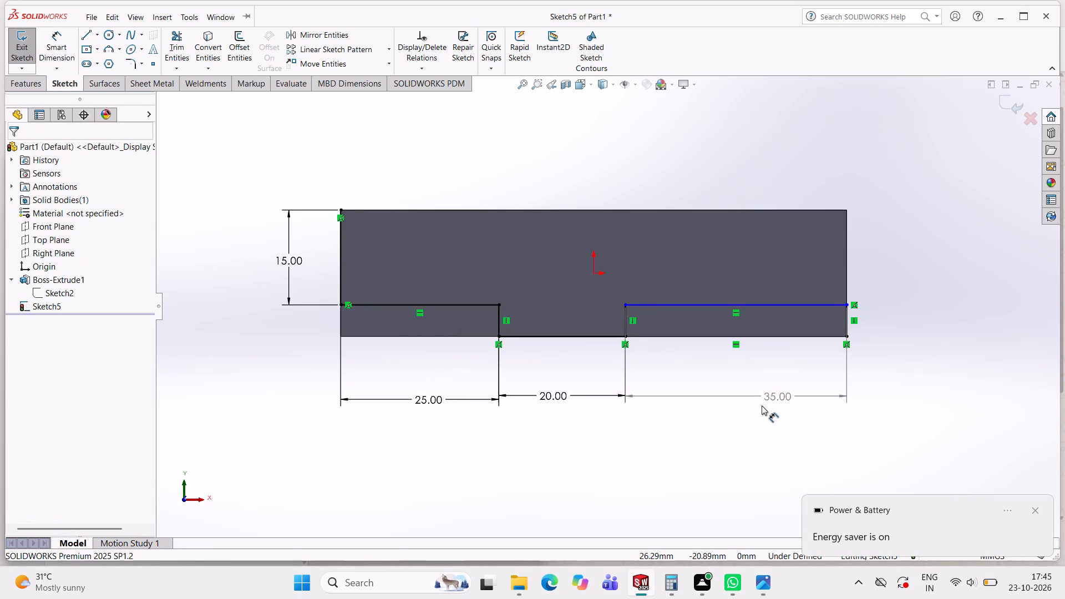
Delete the driven length dimension of the upper horizontal line between the tongue and the block's +X edge.
click(755, 430)
key(Escape)
double_click(790, 395)
key(Escape)
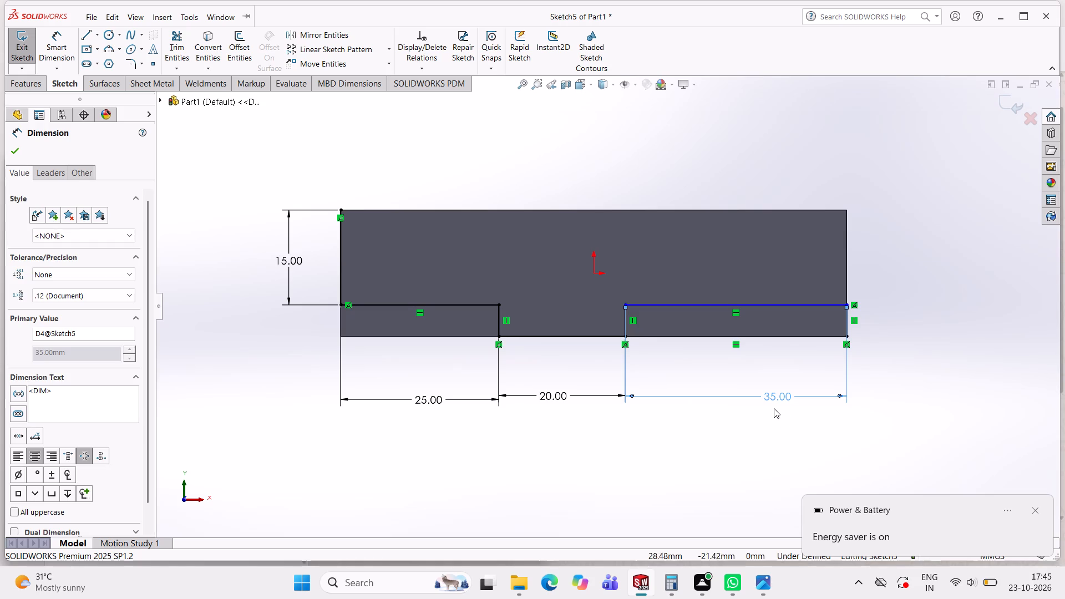
key(Escape)
key(Escape)
key(Escape)
key(grave)
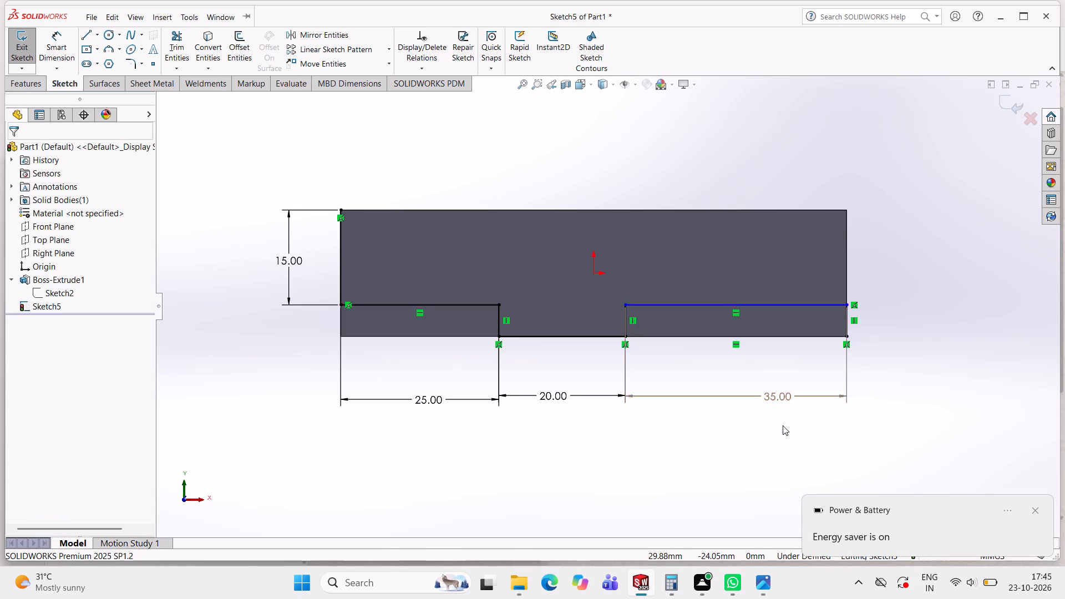
key(Escape)
key(Escape)
key(Escape)
key(Escape)
key(Escape)
click(790, 399)
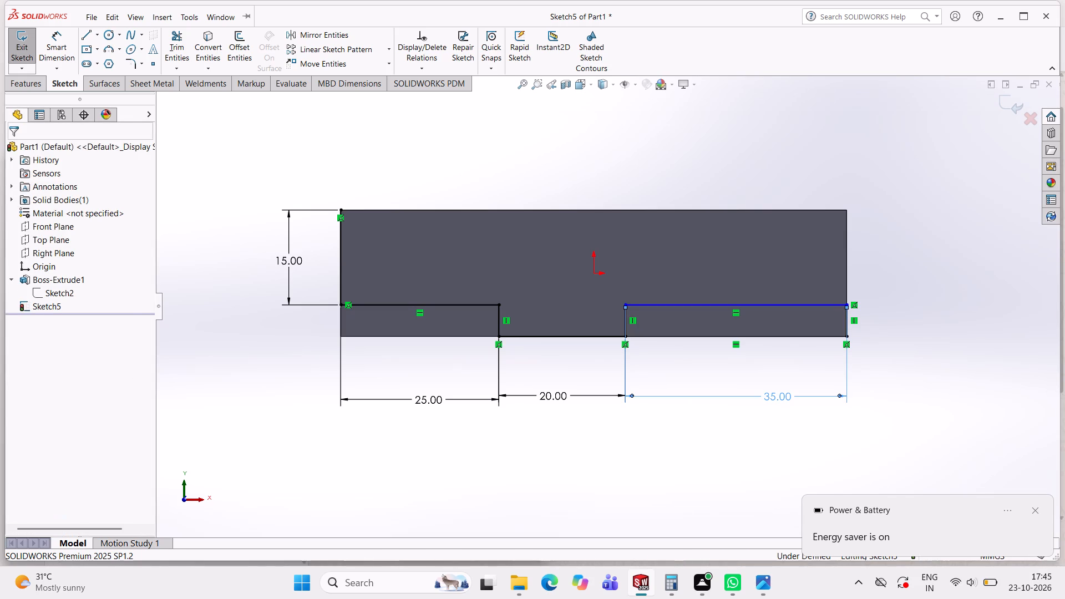
key(Delete)
key(Delete)
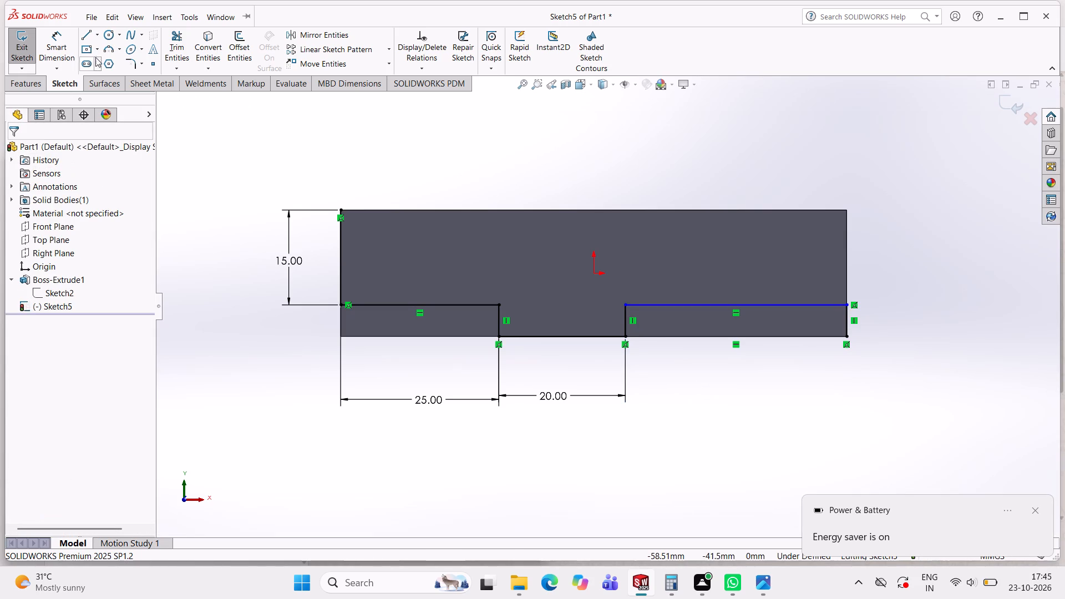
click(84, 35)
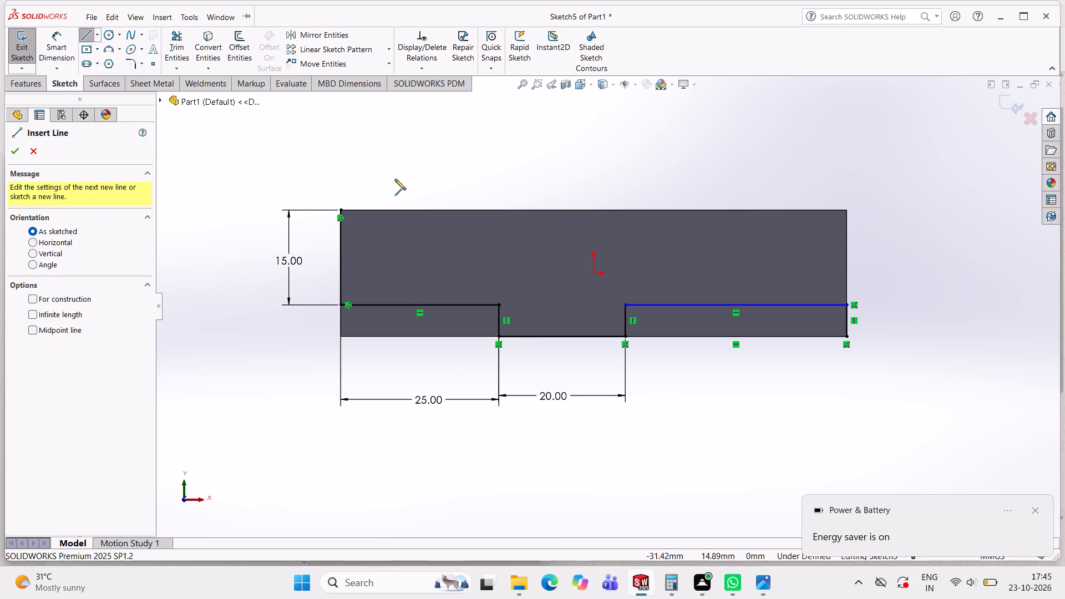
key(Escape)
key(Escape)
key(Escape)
Delete the 15 mm vertical sketch line running along the block's -X edge above the 25 mm step line.
click(344, 250)
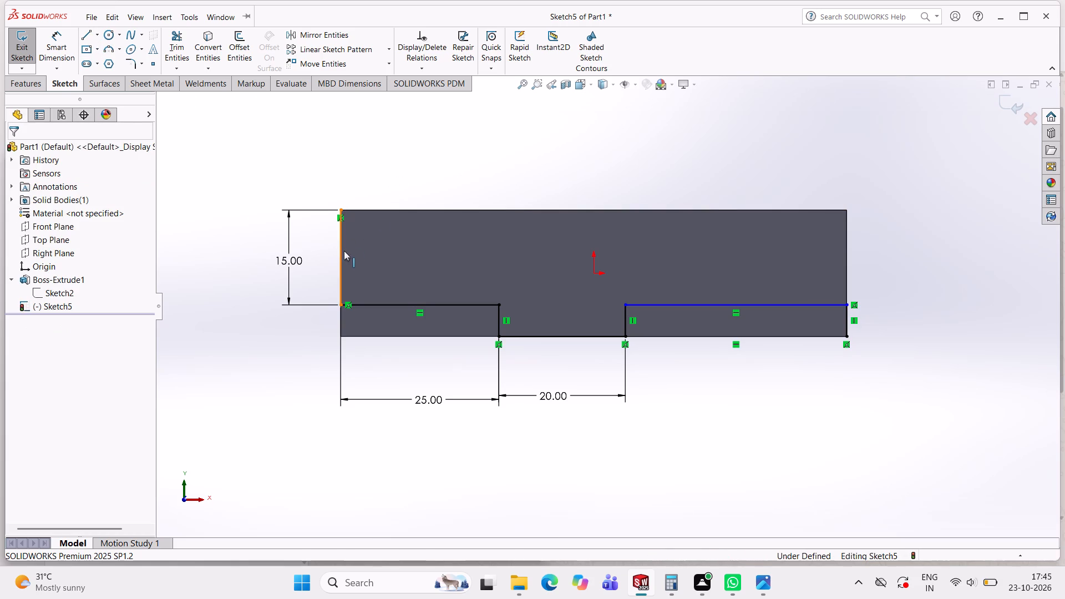
click(342, 252)
middle_click(342, 252)
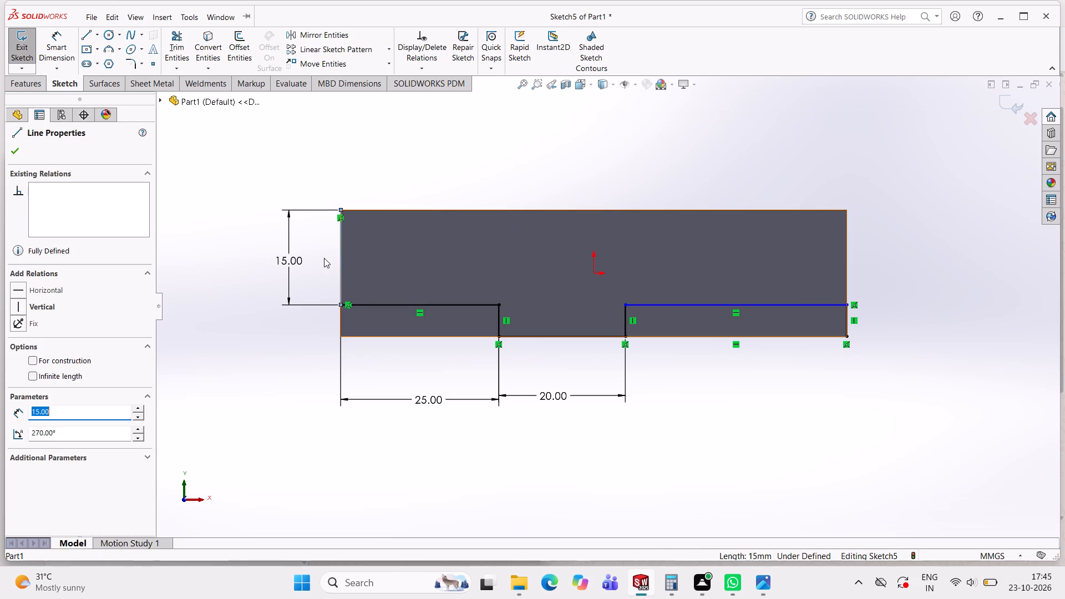
click(341, 257)
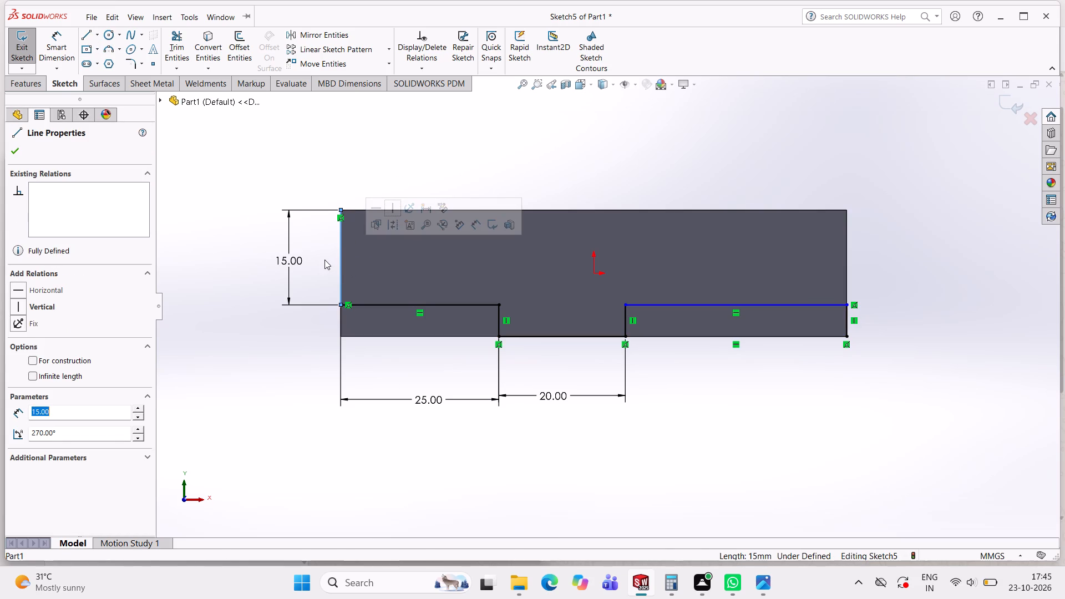
key(Delete)
click(452, 293)
middle_click(452, 293)
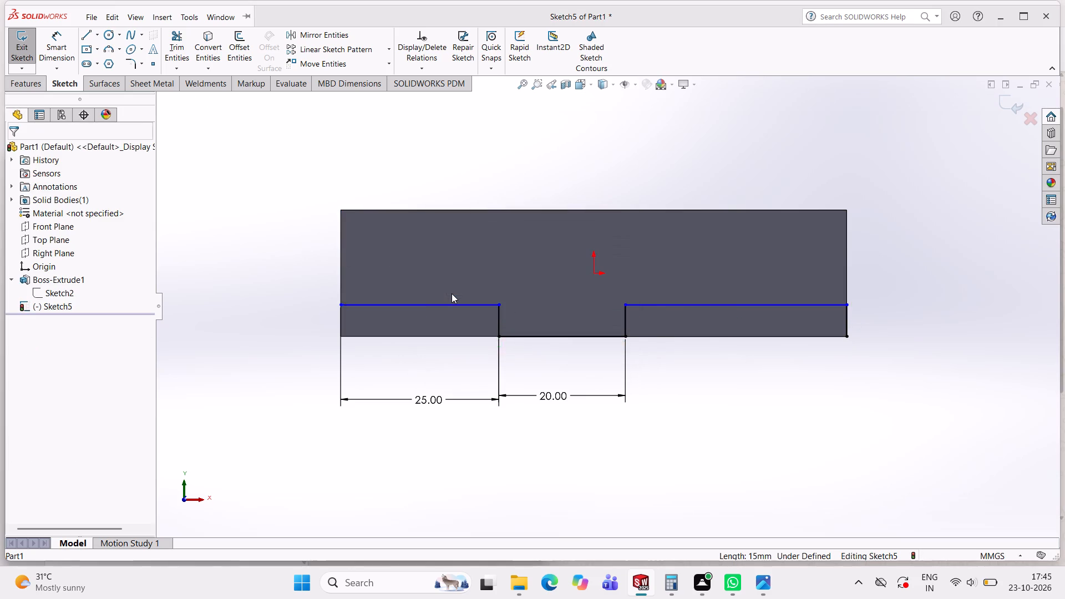
key(Delete)
key(Delete)
key(Delete)
key(Delete)
key(Delete)
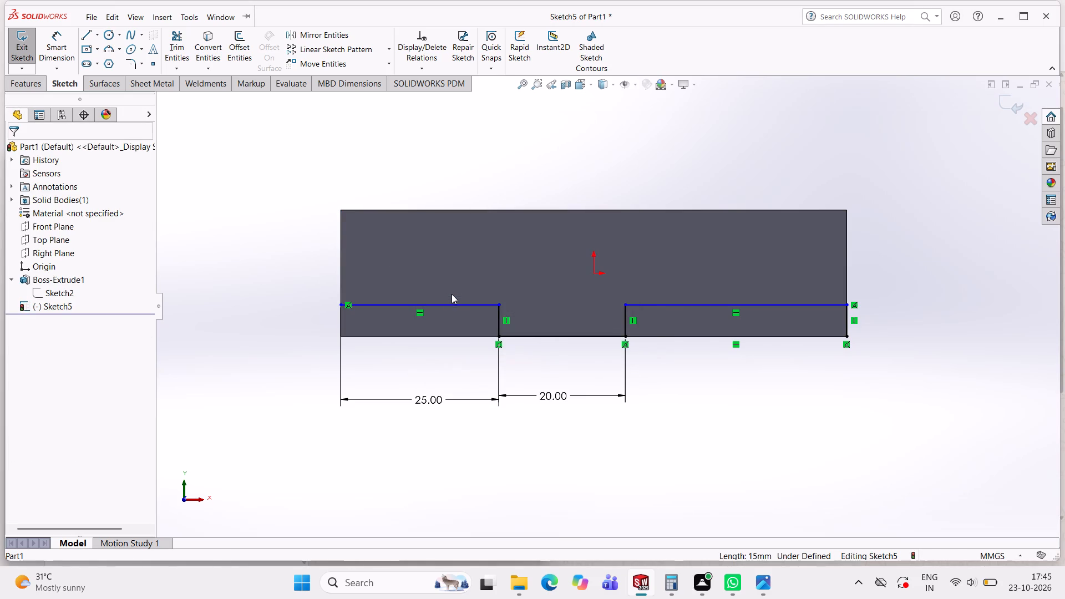
key(Delete)
Close the -X corner profile with a 5 mm vertical line down the block's edge and a 25 mm line along the bottom edge.
click(85, 38)
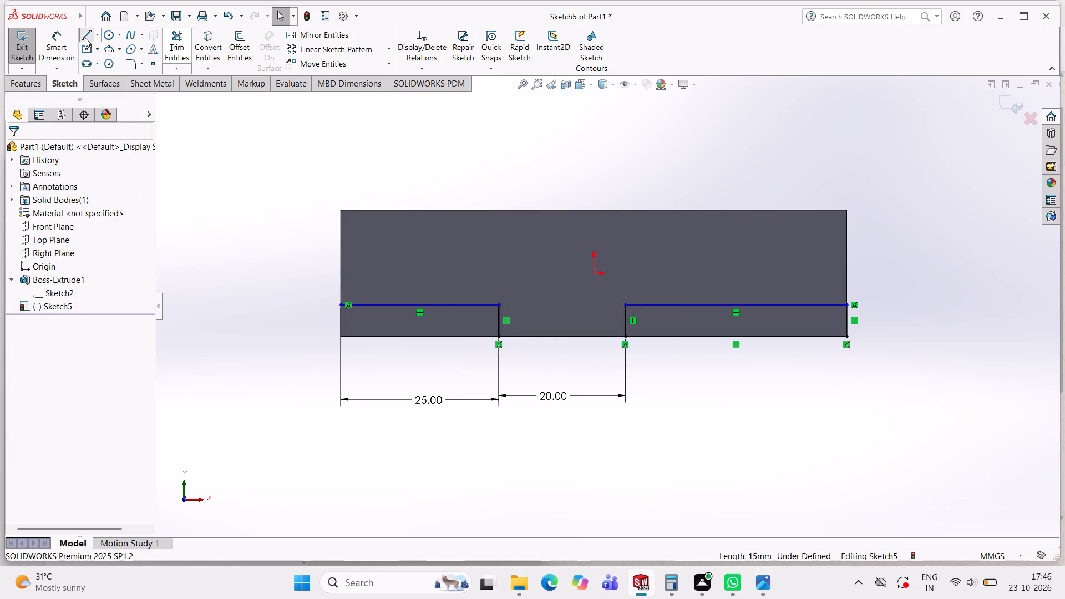
click(342, 305)
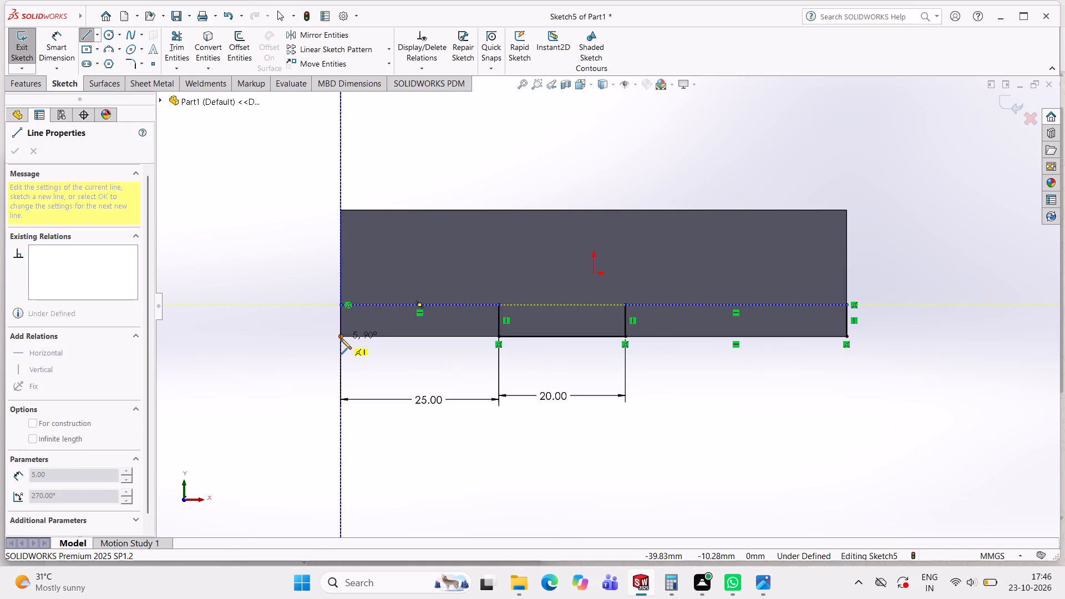
click(340, 338)
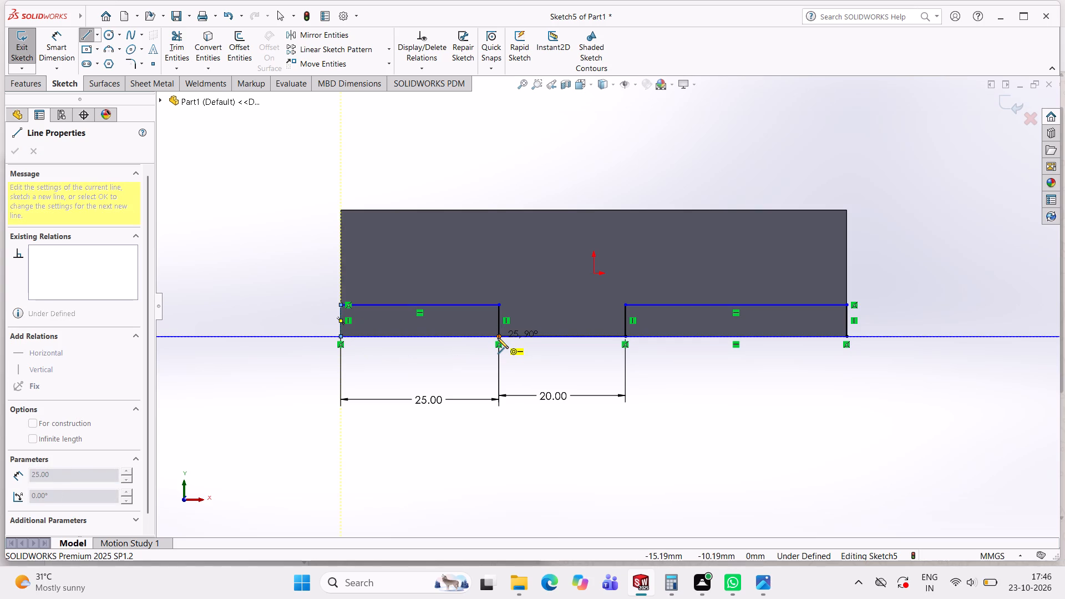
middle_click(498, 336)
click(498, 336)
key(Escape)
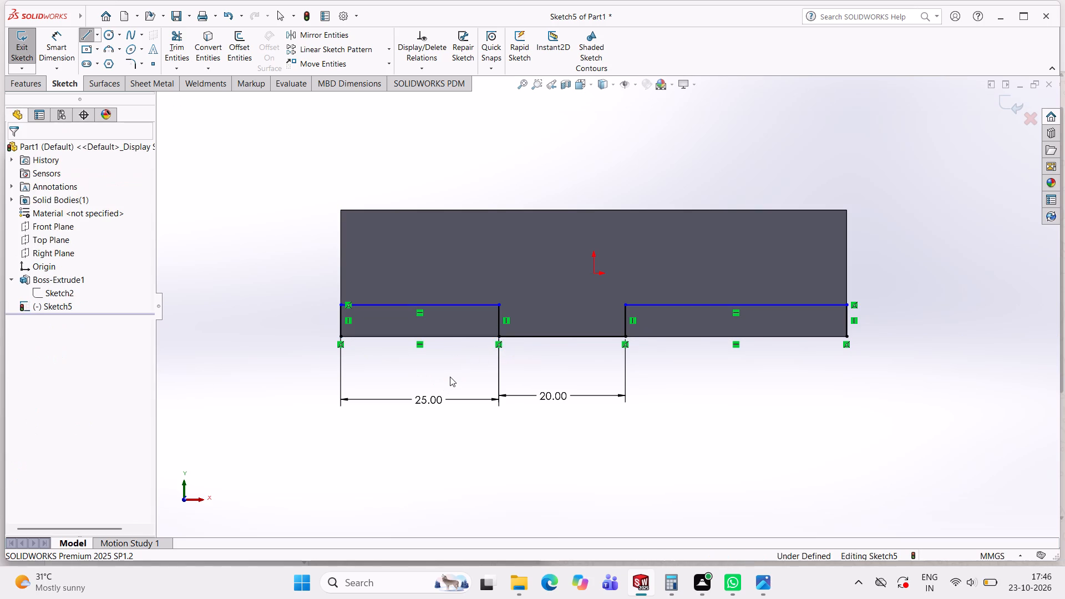
key(Escape)
key(Escape)
key(Escape)
key(Escape)
key(Escape)
key(Escape)
key(Escape)
key(Escape)
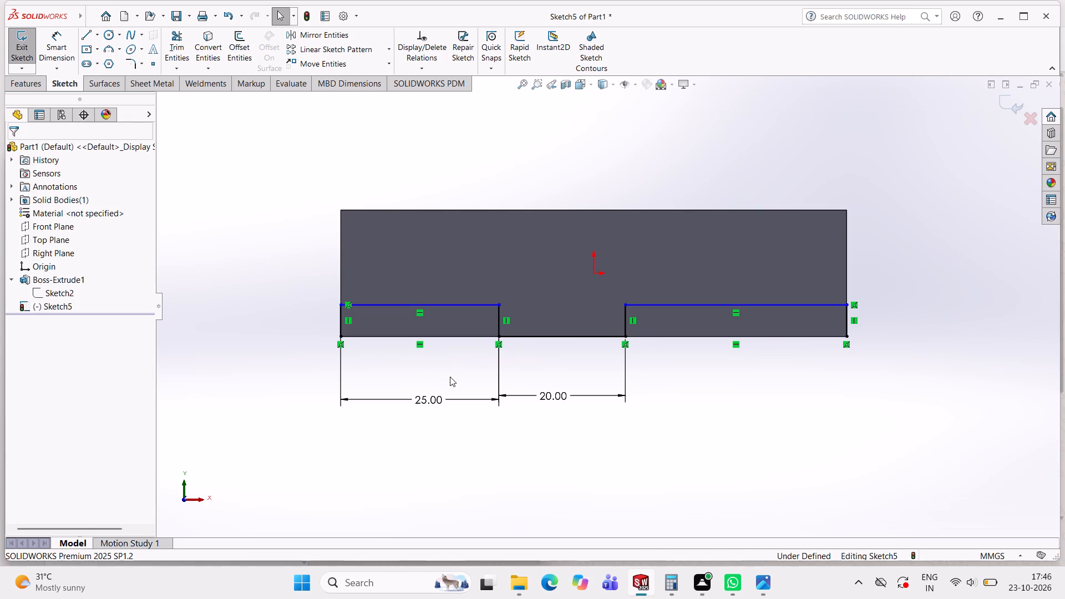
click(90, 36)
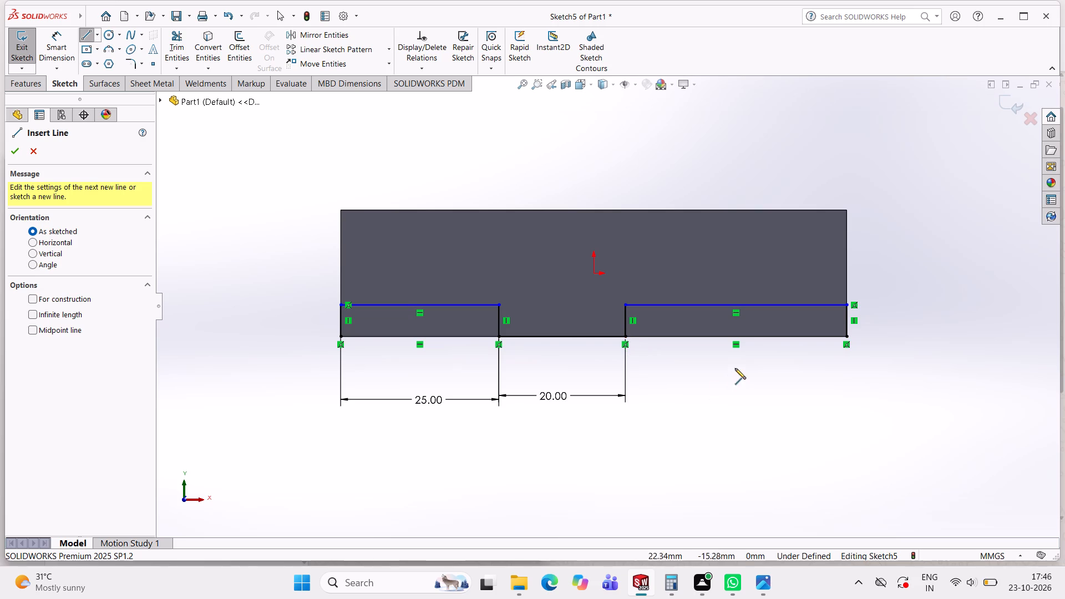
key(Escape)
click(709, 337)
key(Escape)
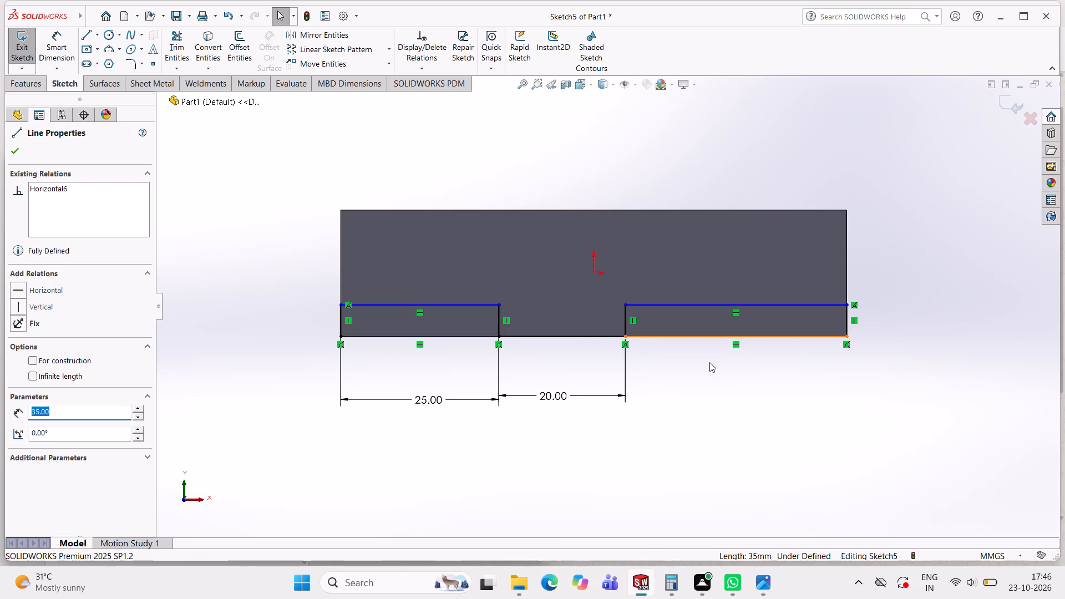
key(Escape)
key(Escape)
Finish the sketch and make a blind 80 mm Extruded Cut of both closed corner contours beside the tongue.
middle_drag(668, 337, 723, 353)
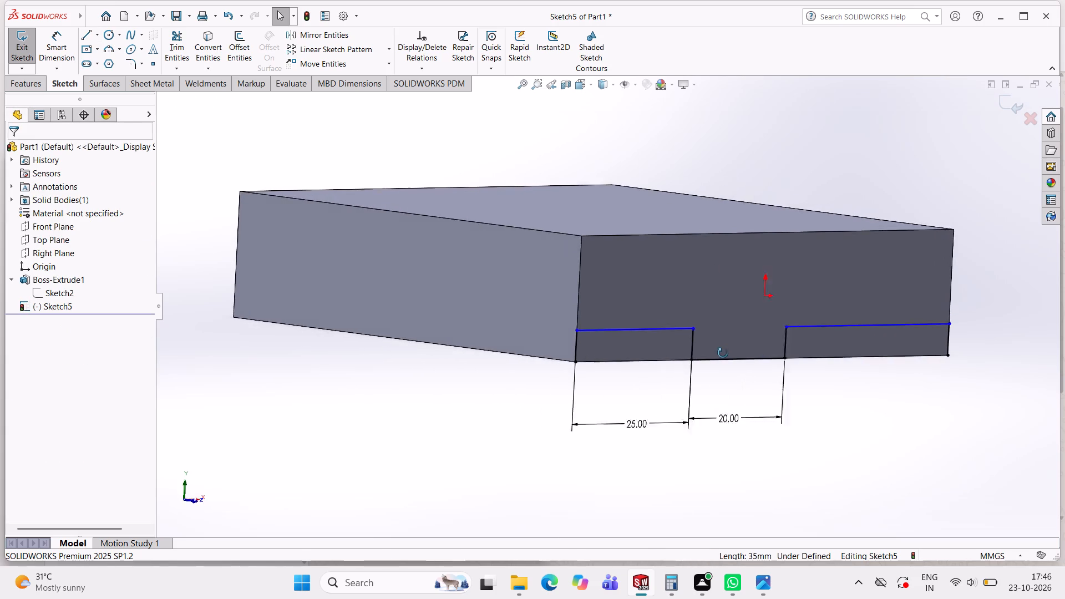
middle_drag(723, 353, 677, 342)
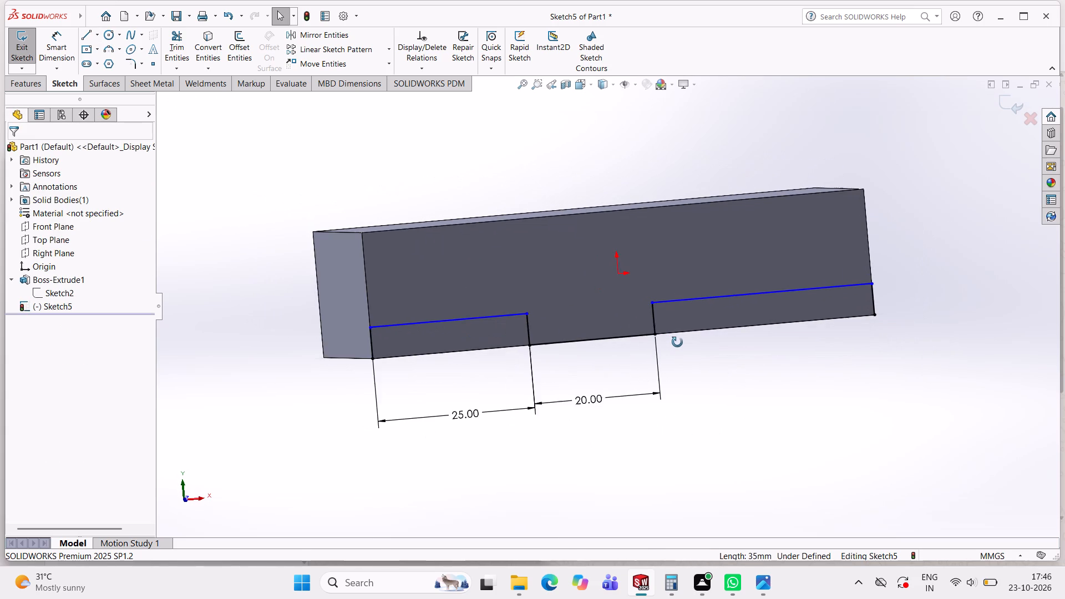
middle_drag(677, 342, 678, 342)
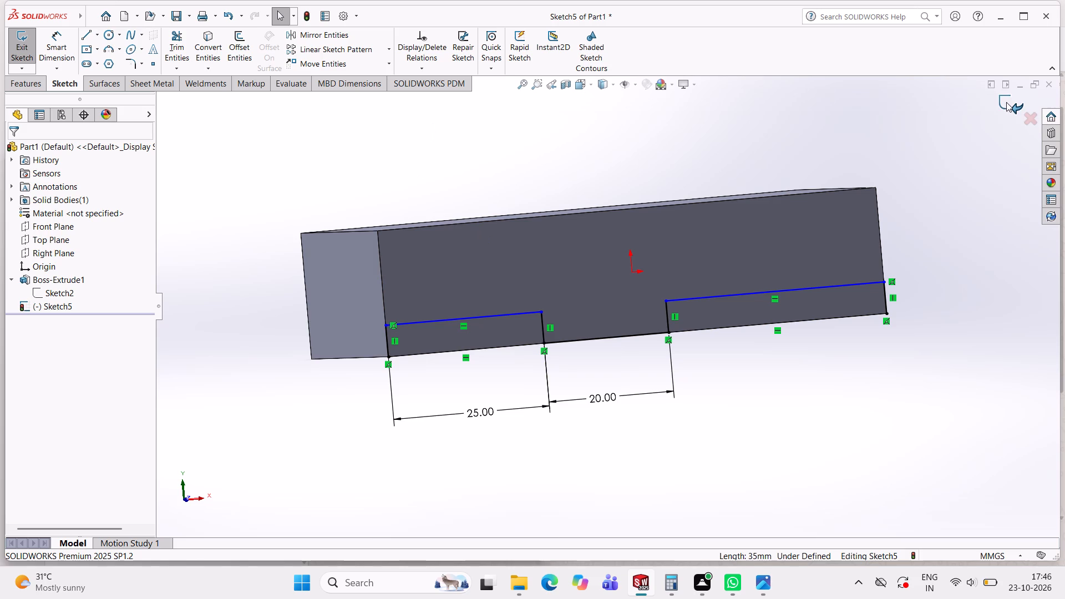
click(1006, 101)
middle_drag(541, 347, 564, 352)
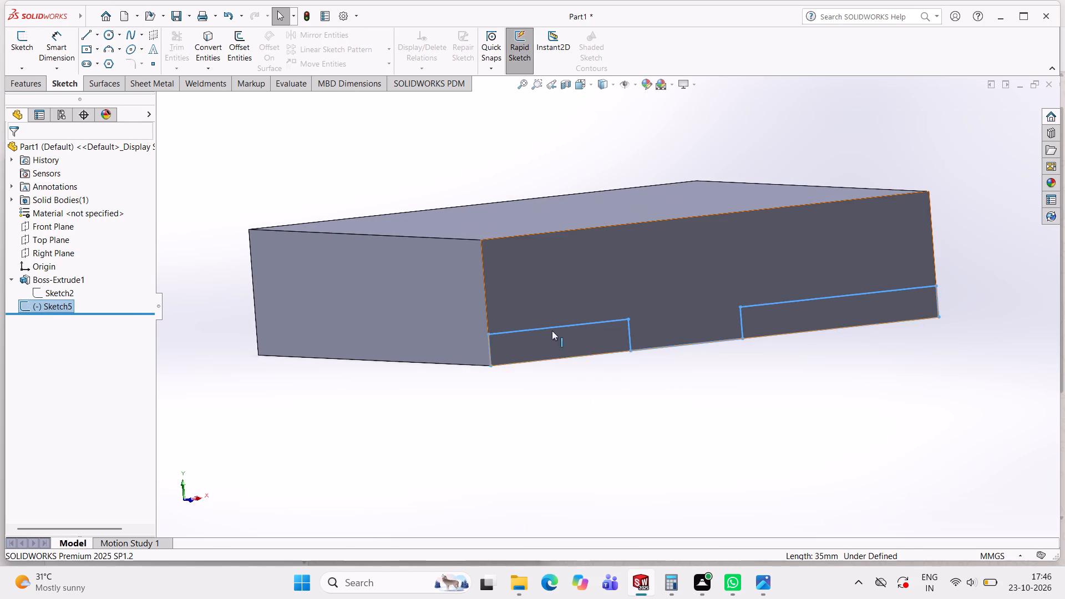
click(23, 85)
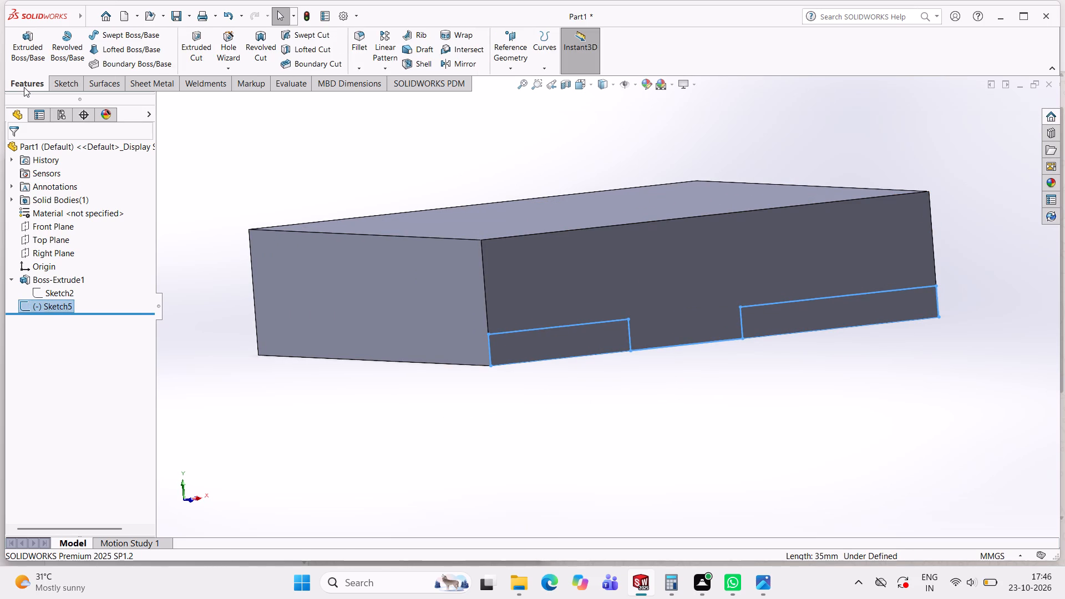
click(200, 48)
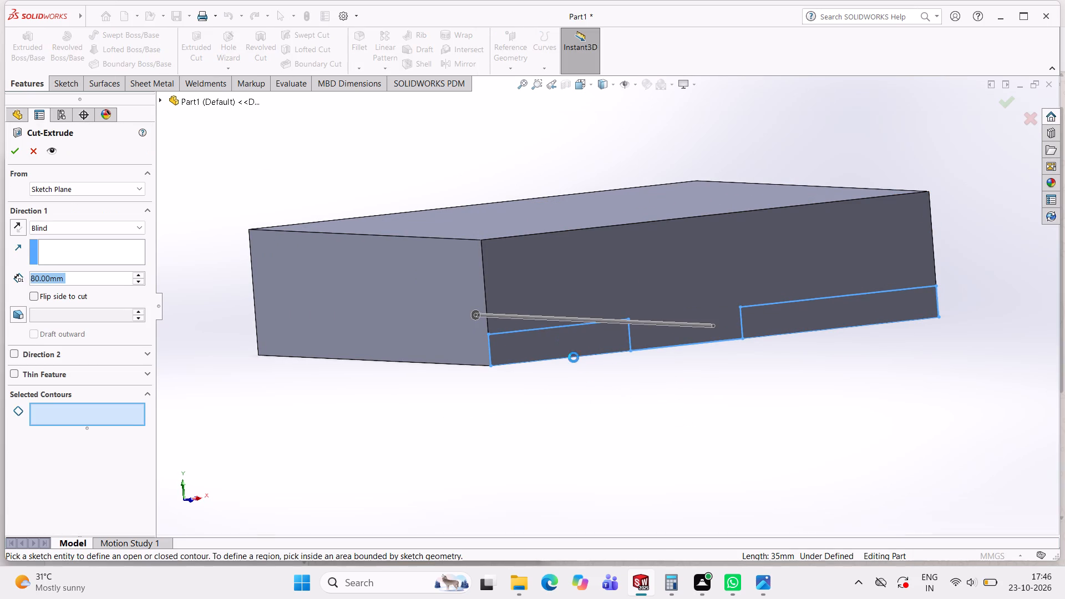
double_click(571, 346)
middle_drag(571, 345, 620, 303)
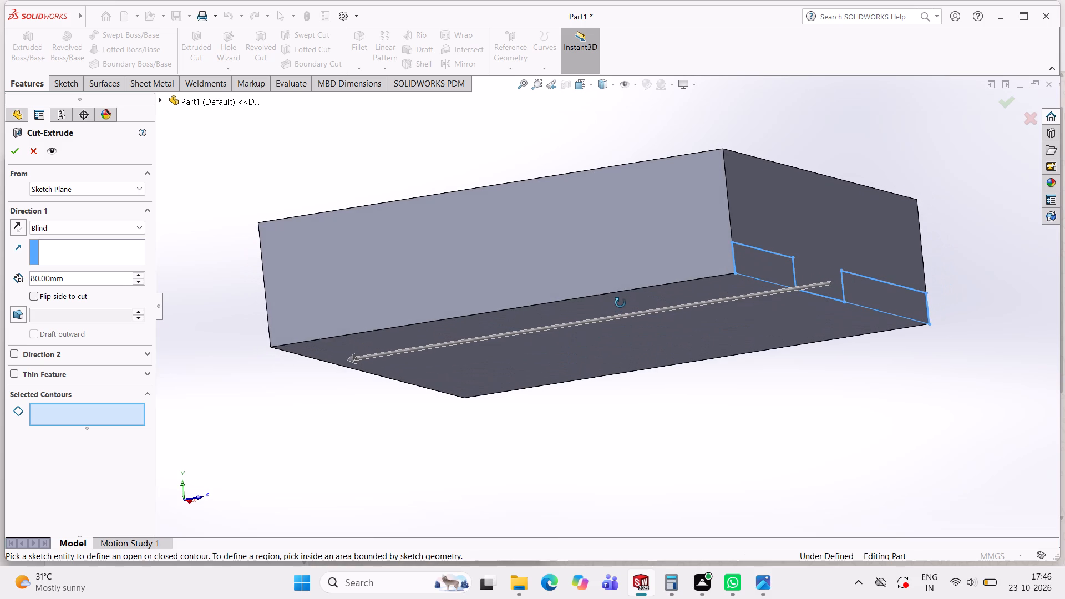
middle_drag(620, 303, 581, 319)
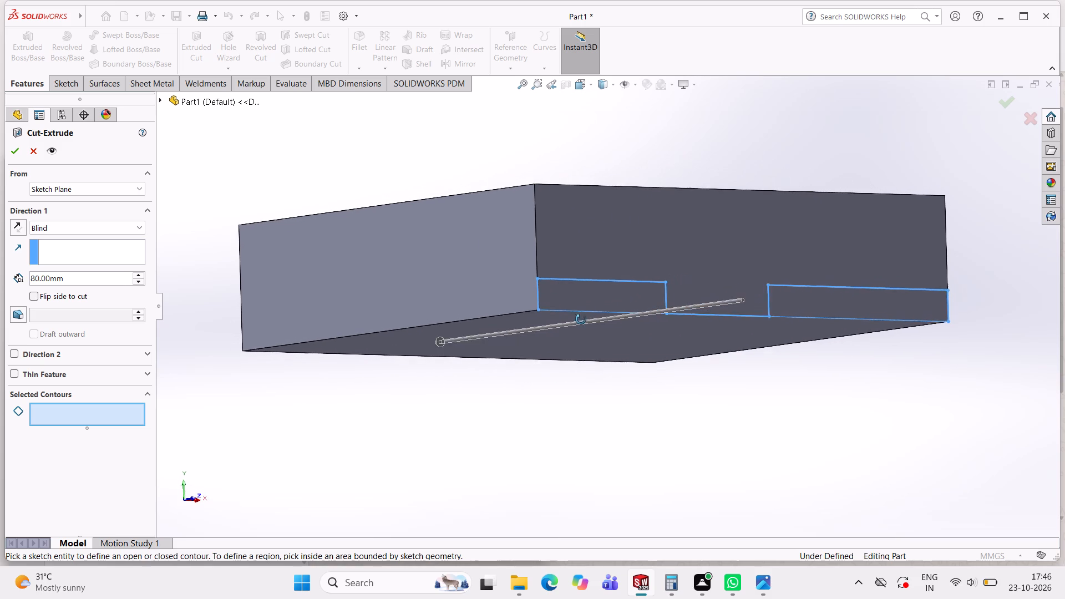
middle_drag(581, 319, 557, 328)
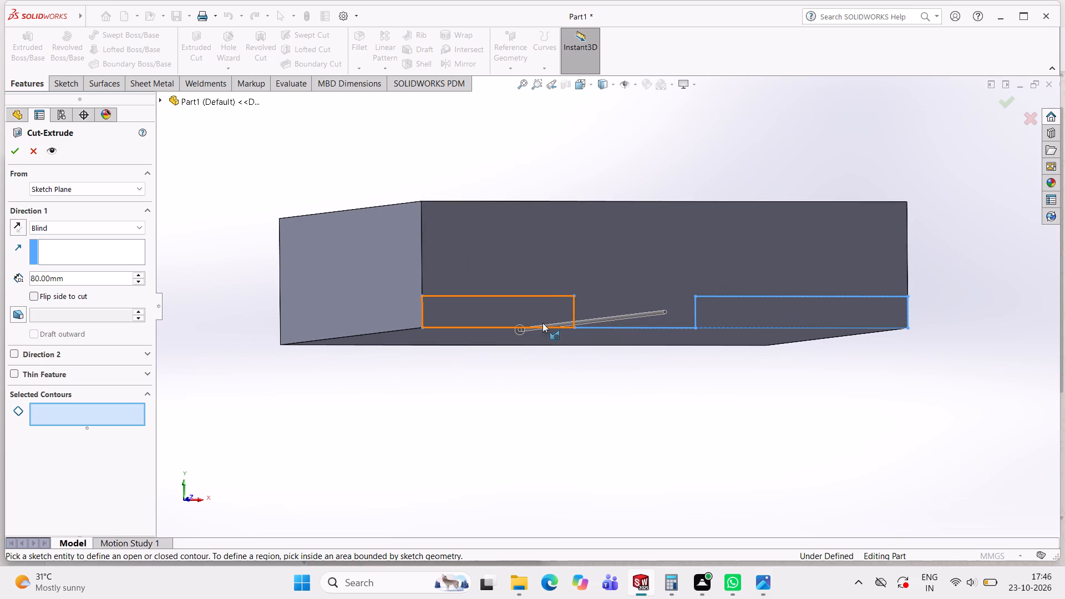
click(549, 328)
middle_drag(559, 343, 559, 343)
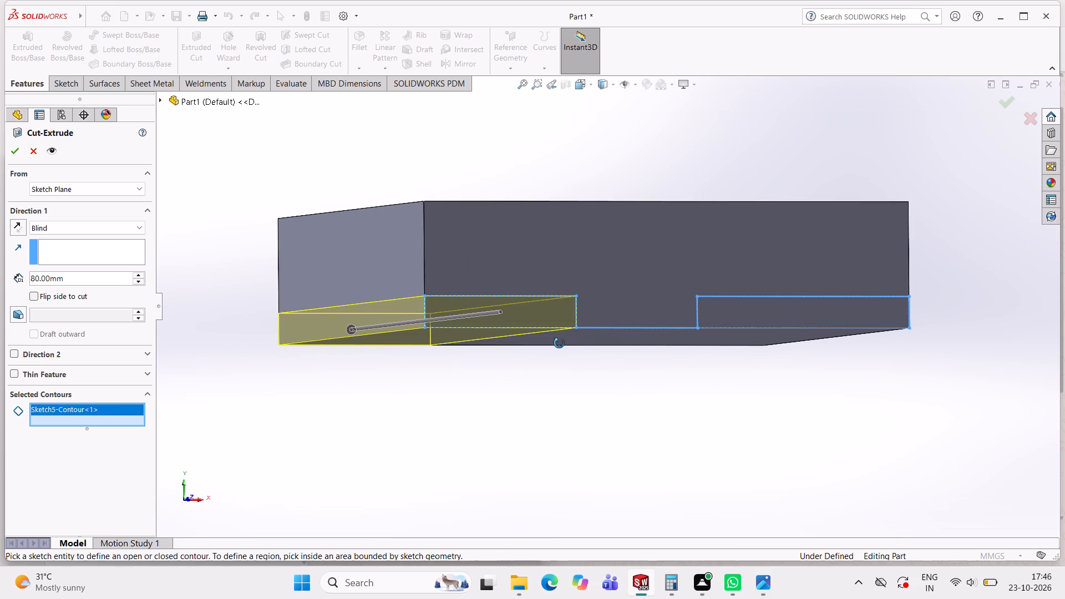
middle_drag(559, 343, 565, 342)
click(741, 295)
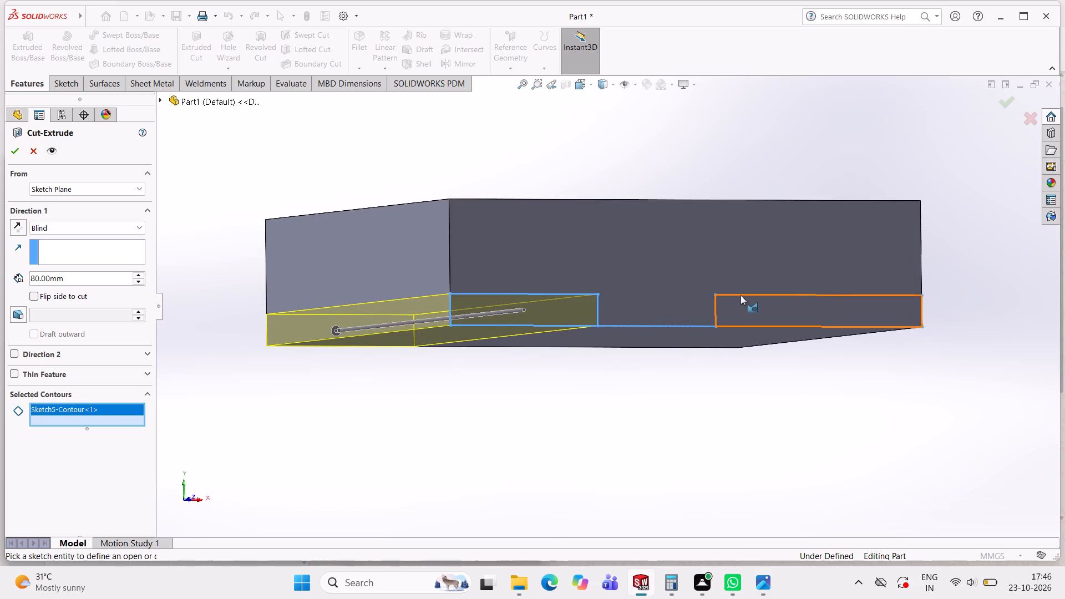
middle_click(648, 378)
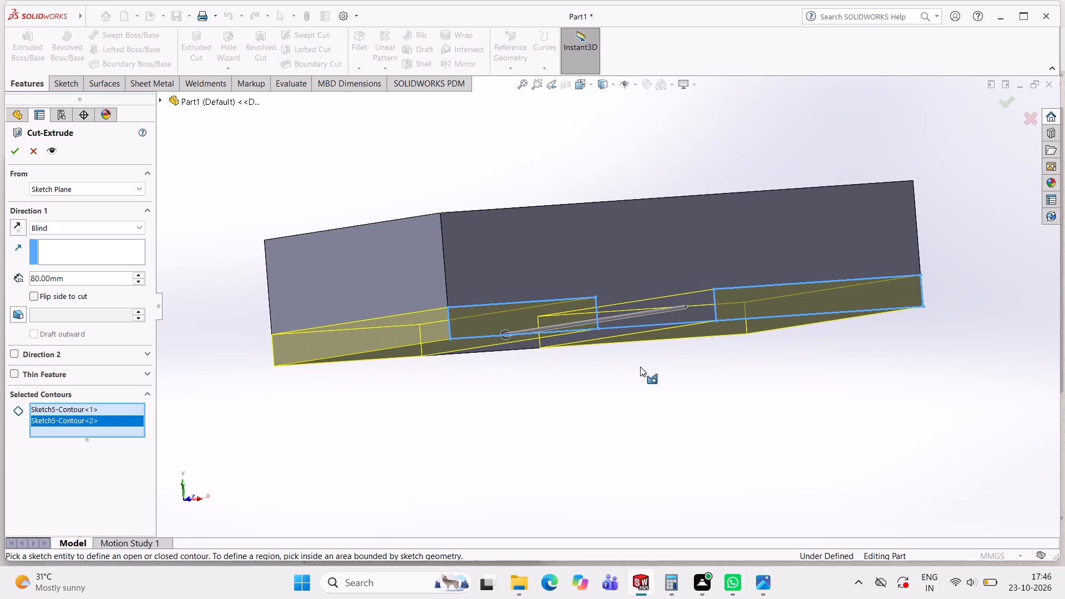
click(18, 151)
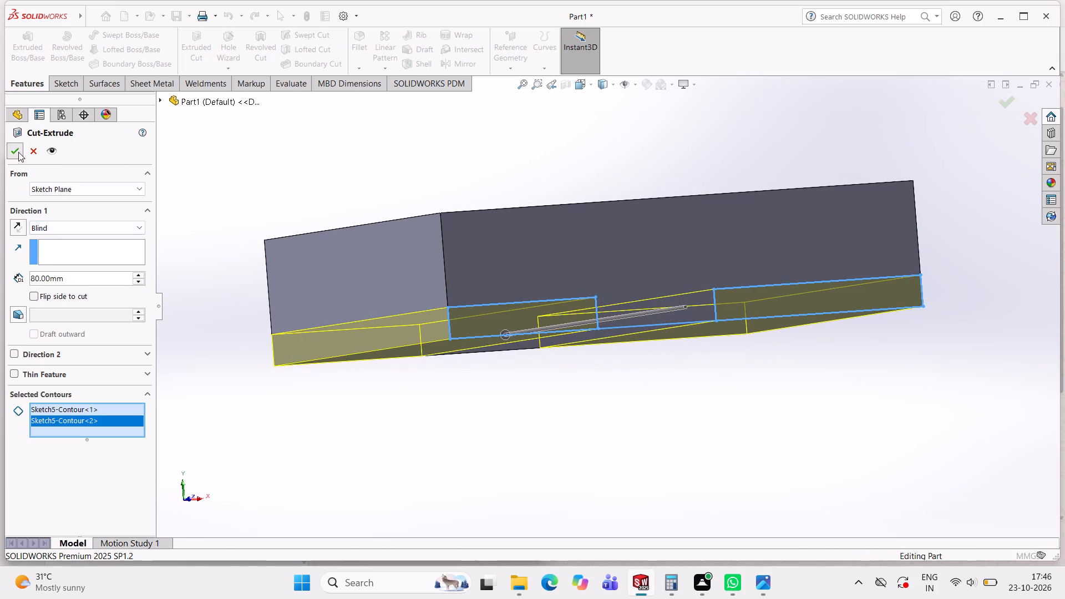
Examine the cut block around its bottom tongue and compare it with the reference drawing image.
middle_drag(480, 424, 487, 450)
click(481, 433)
middle_drag(493, 429, 499, 429)
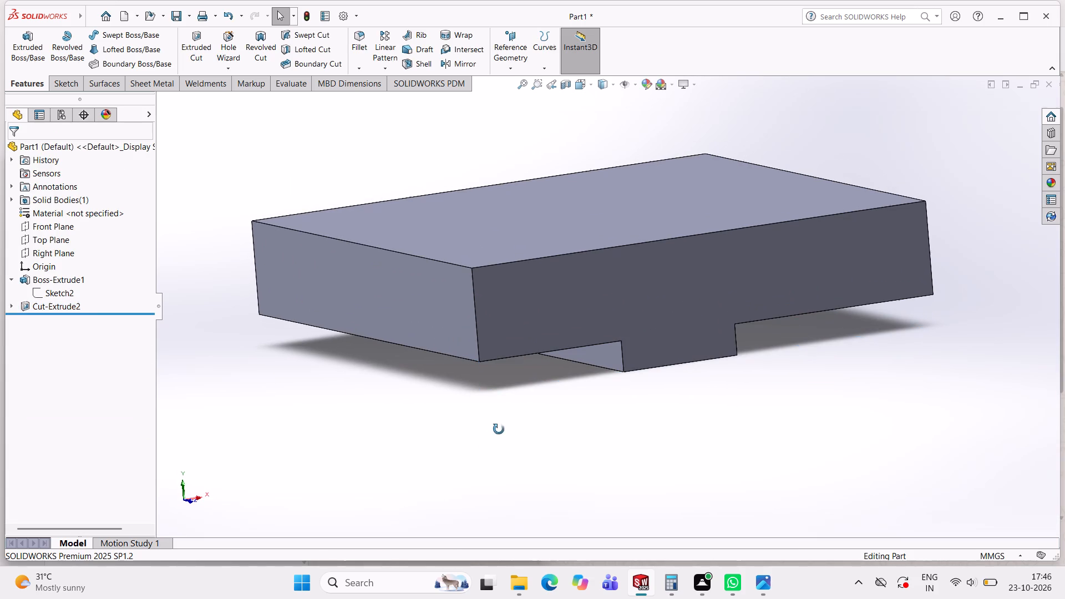
middle_drag(499, 429, 522, 428)
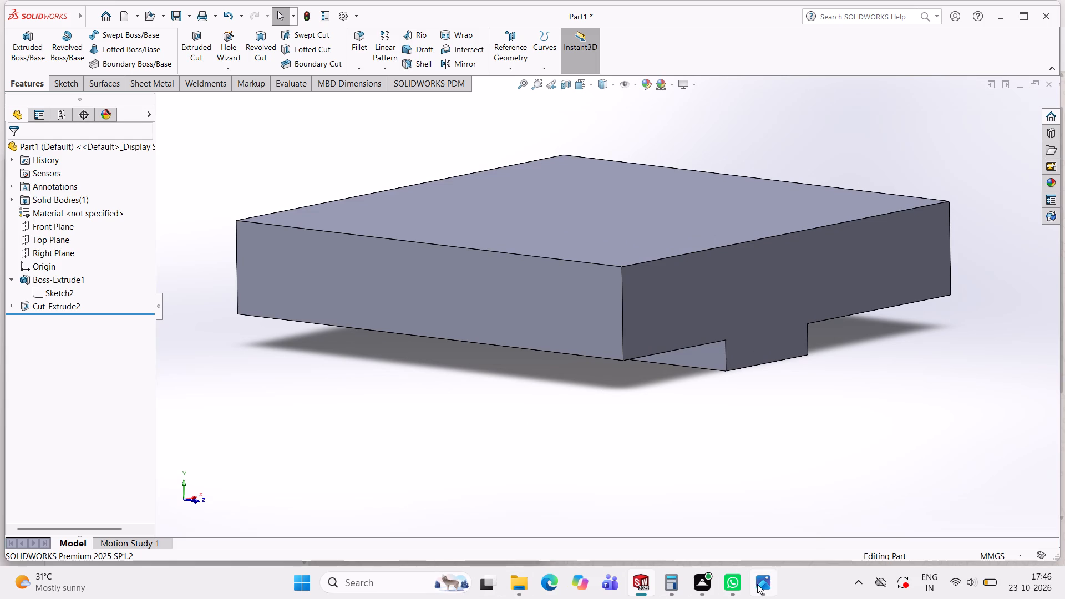
triple_click(748, 524)
click(765, 584)
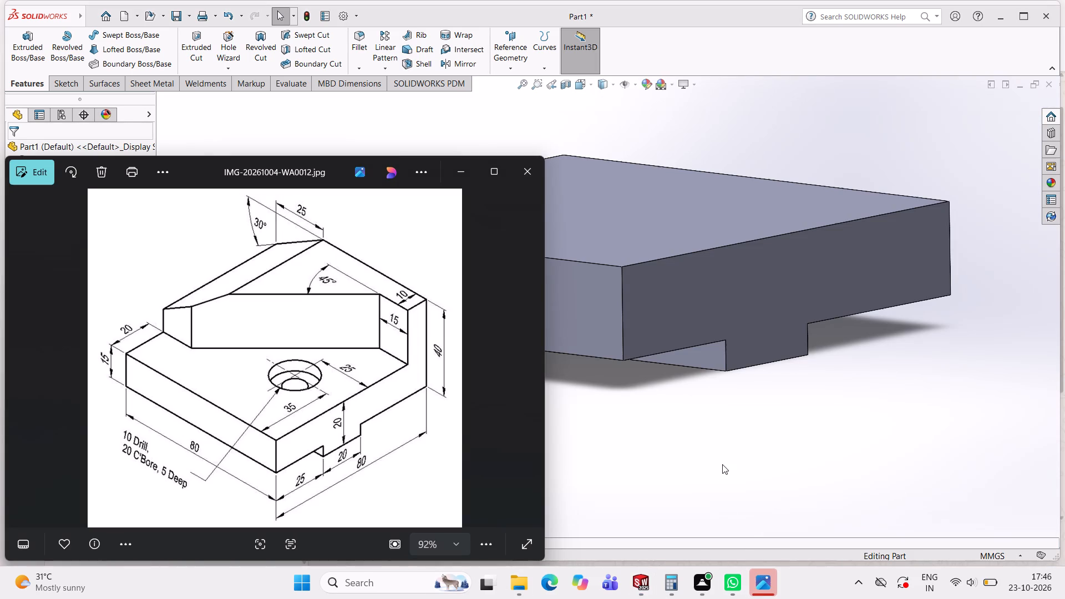
click(717, 457)
middle_drag(723, 454, 686, 468)
click(707, 504)
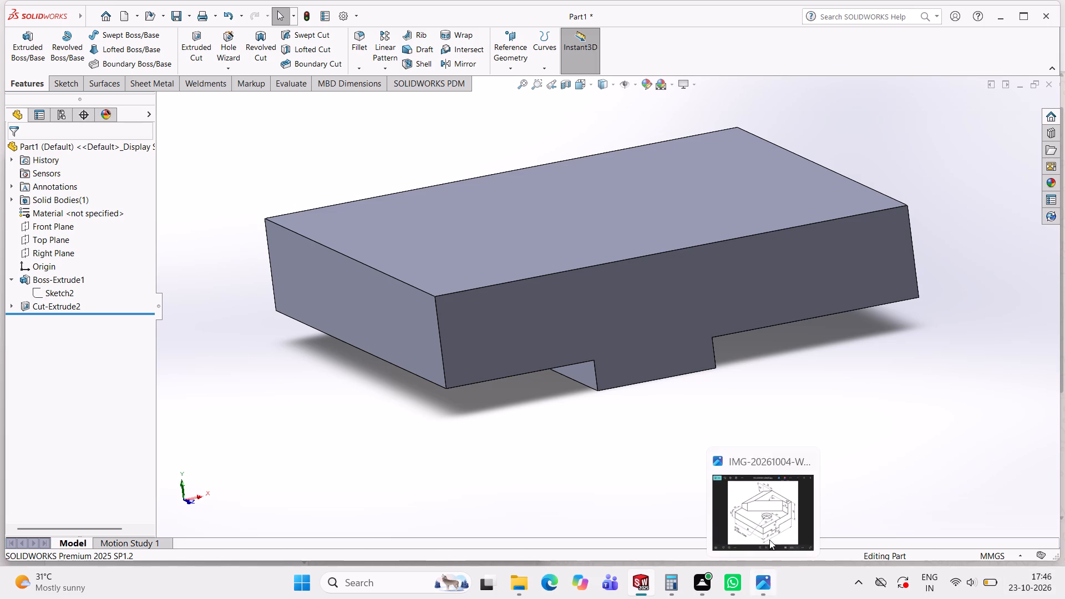
Check the reference drawing image for the upper features and examine the block's top face and bottom tongue against it.
click(768, 531)
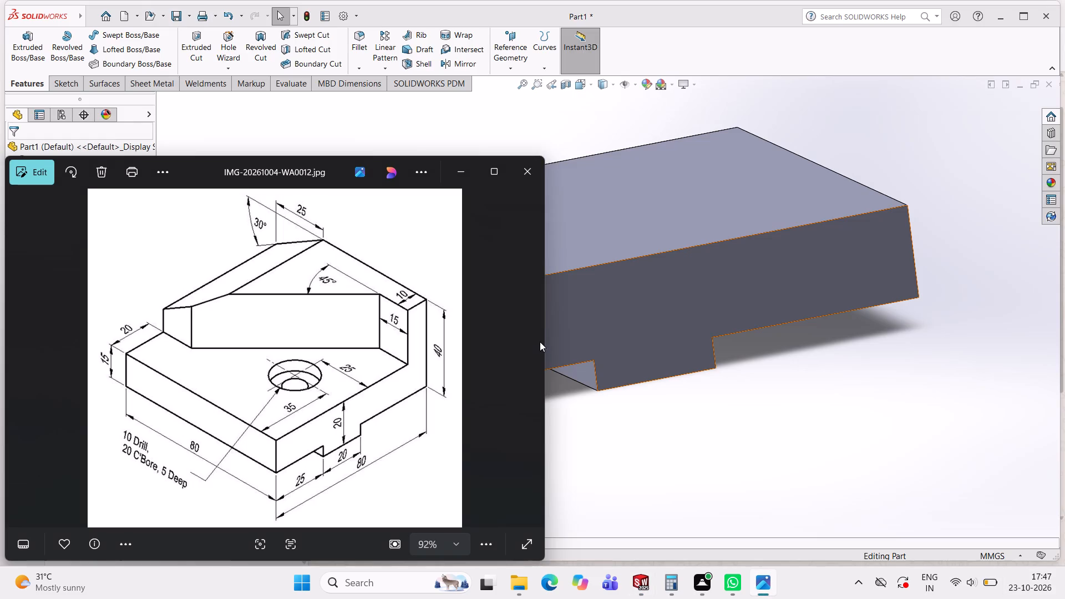
click(614, 438)
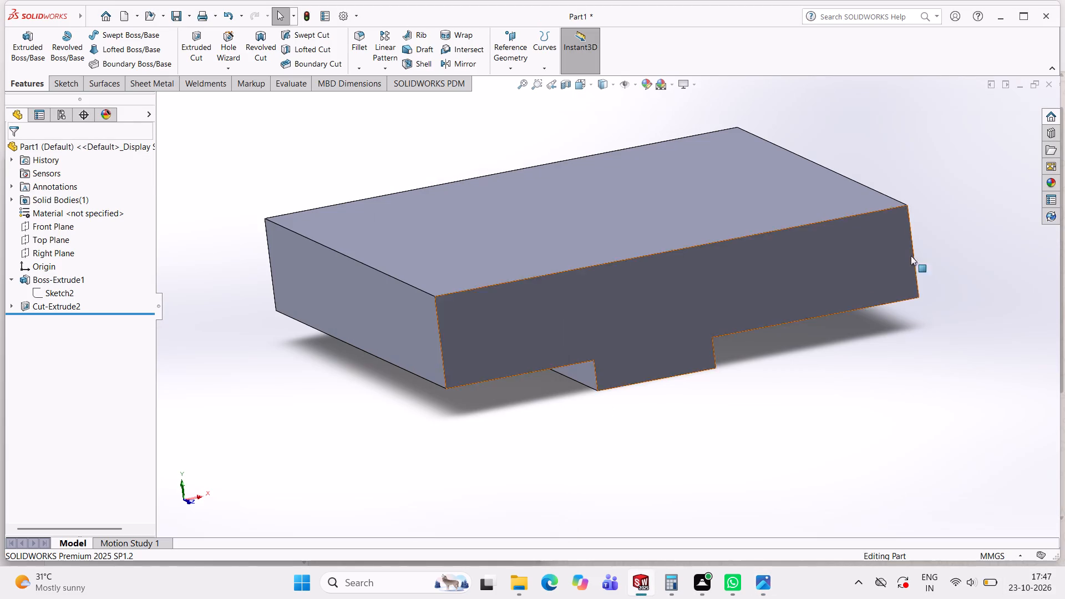
middle_drag(899, 227, 844, 370)
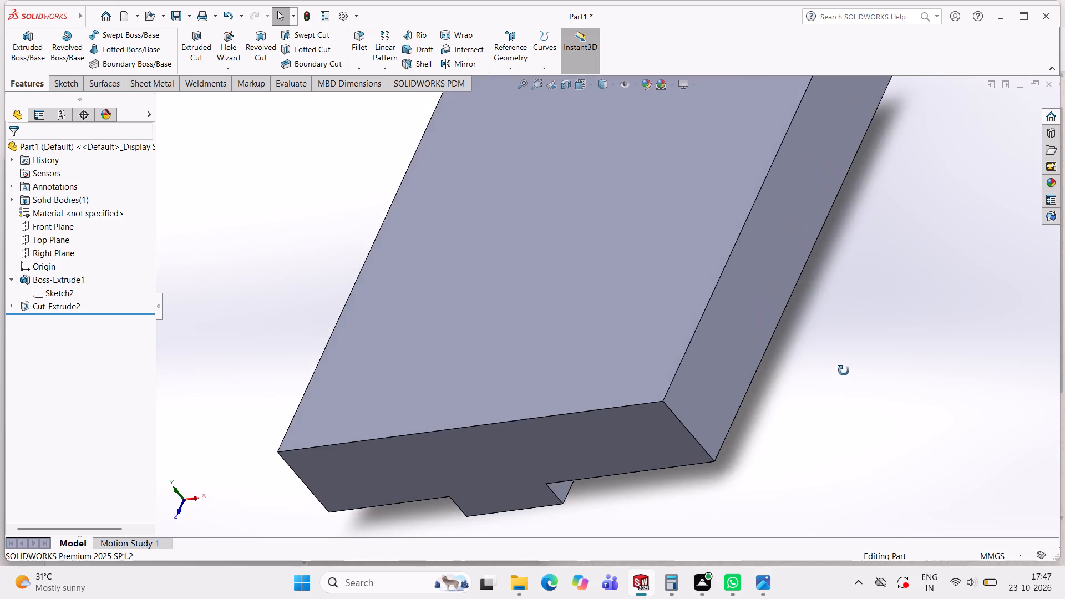
middle_drag(844, 370, 865, 370)
middle_click(852, 370)
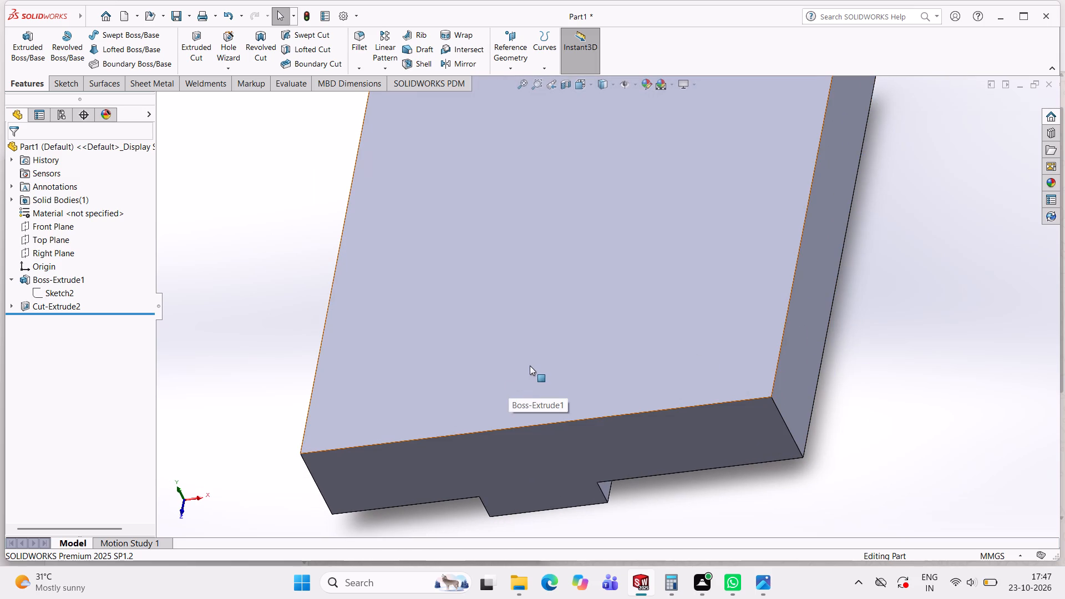
click(526, 86)
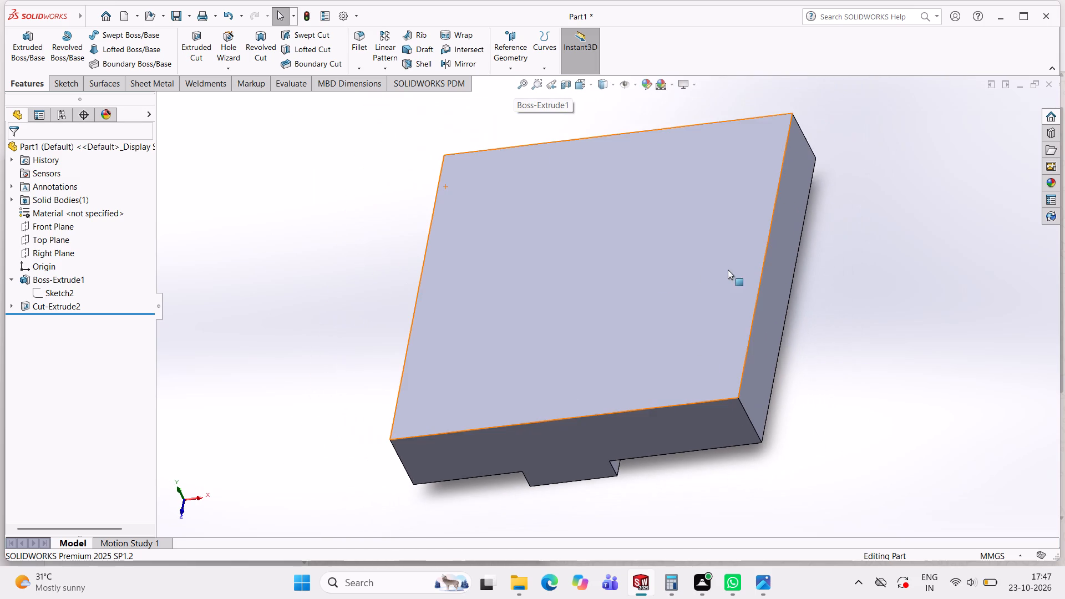
middle_drag(774, 232, 823, 202)
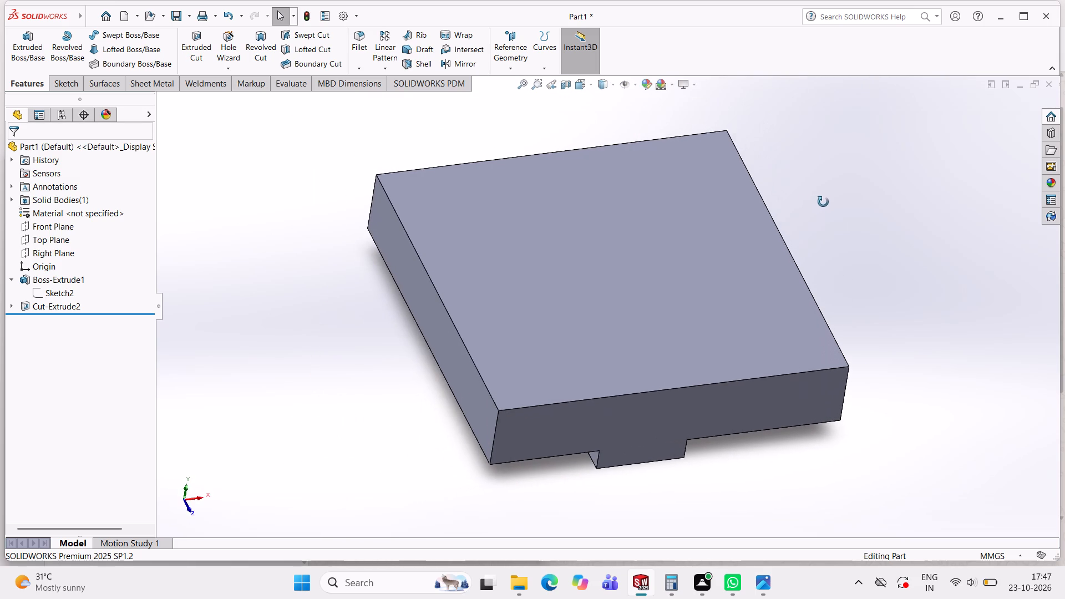
middle_drag(823, 202, 809, 205)
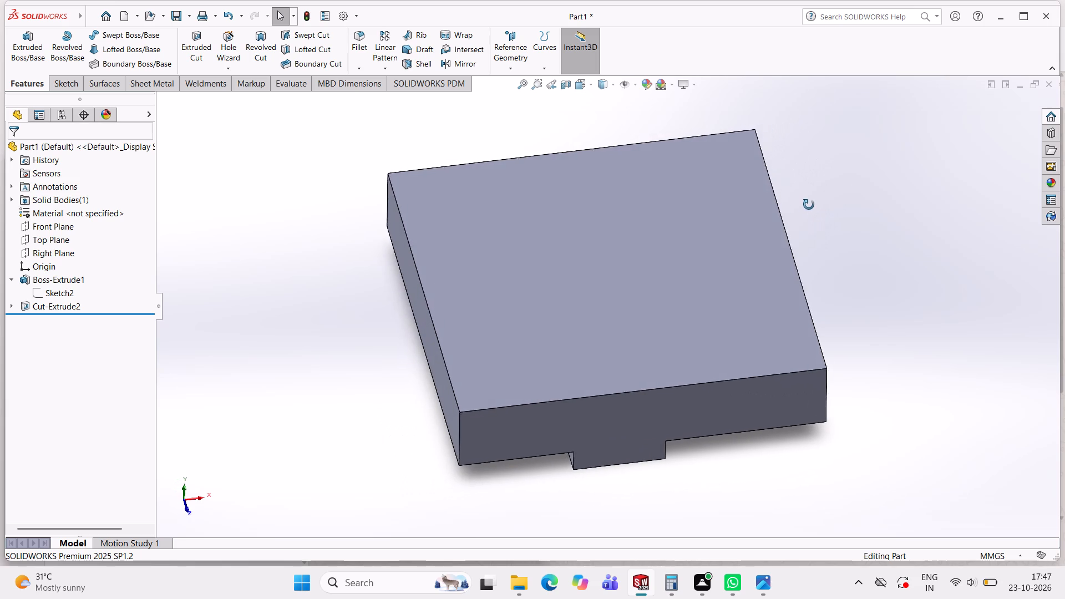
middle_drag(809, 205, 818, 197)
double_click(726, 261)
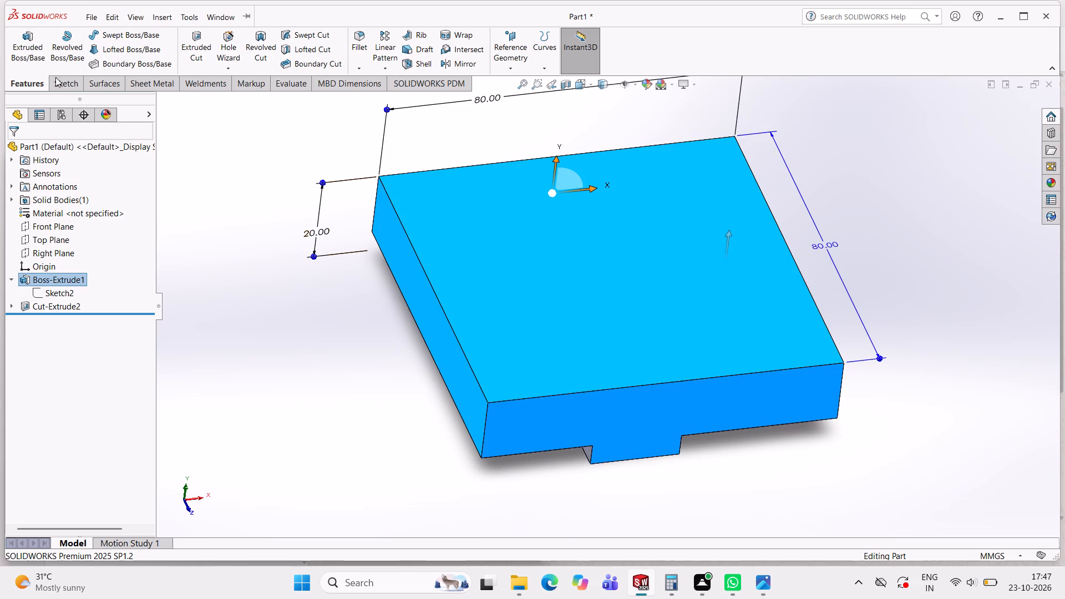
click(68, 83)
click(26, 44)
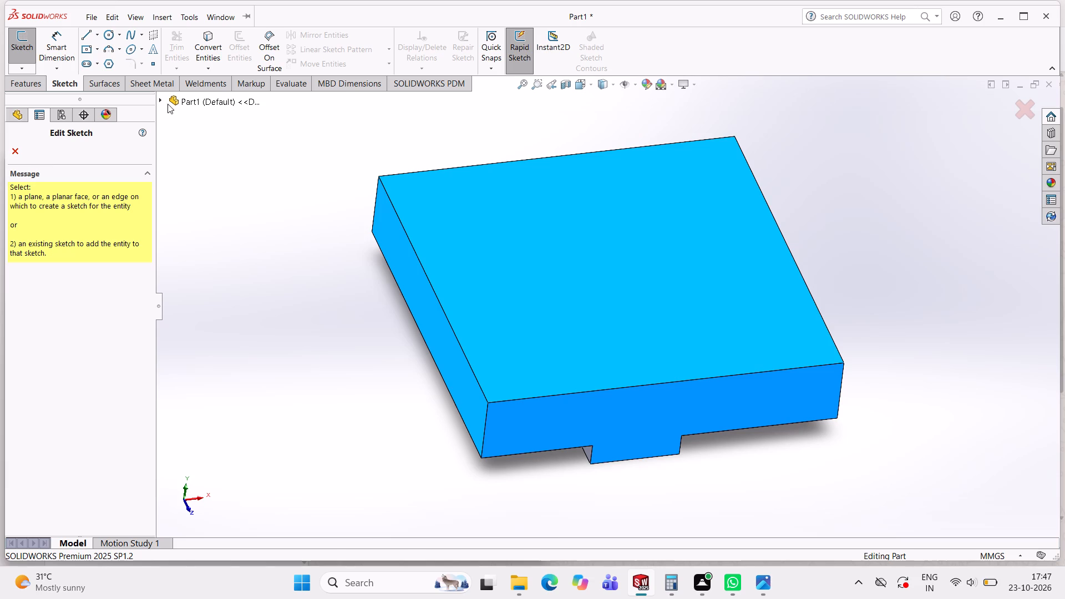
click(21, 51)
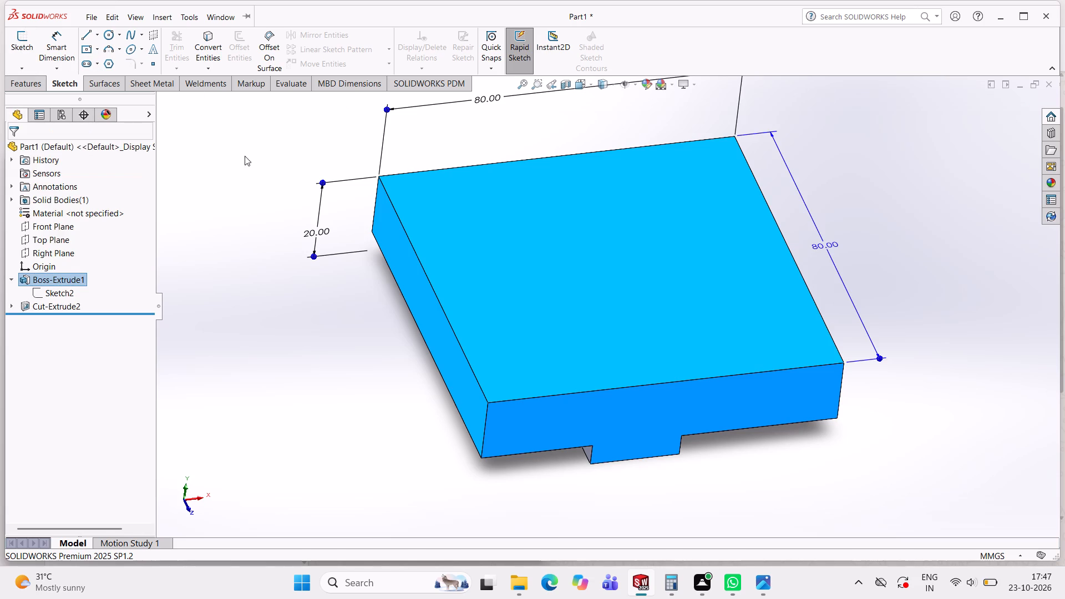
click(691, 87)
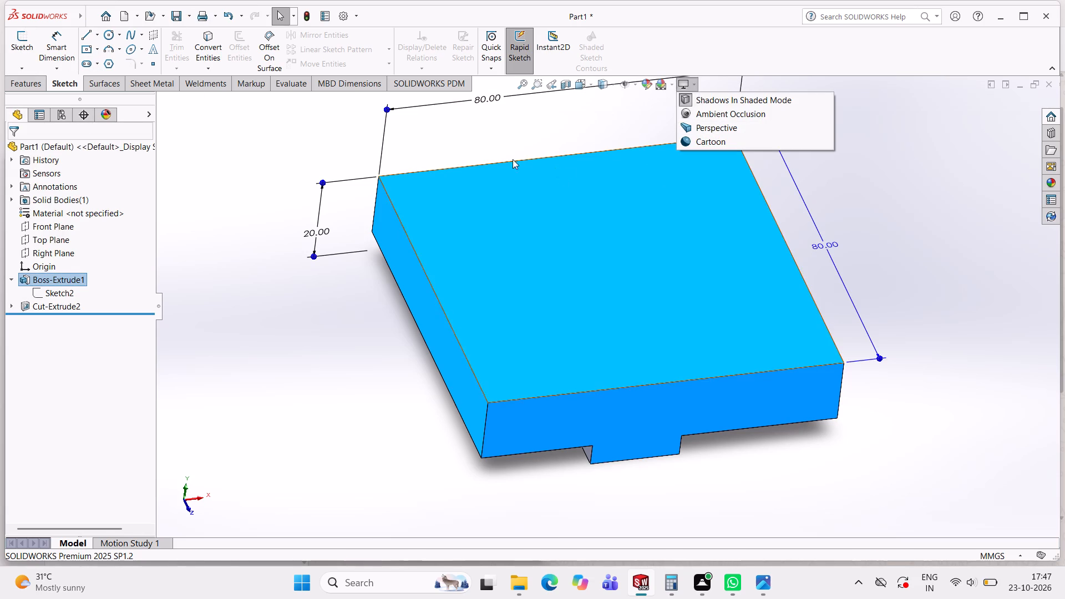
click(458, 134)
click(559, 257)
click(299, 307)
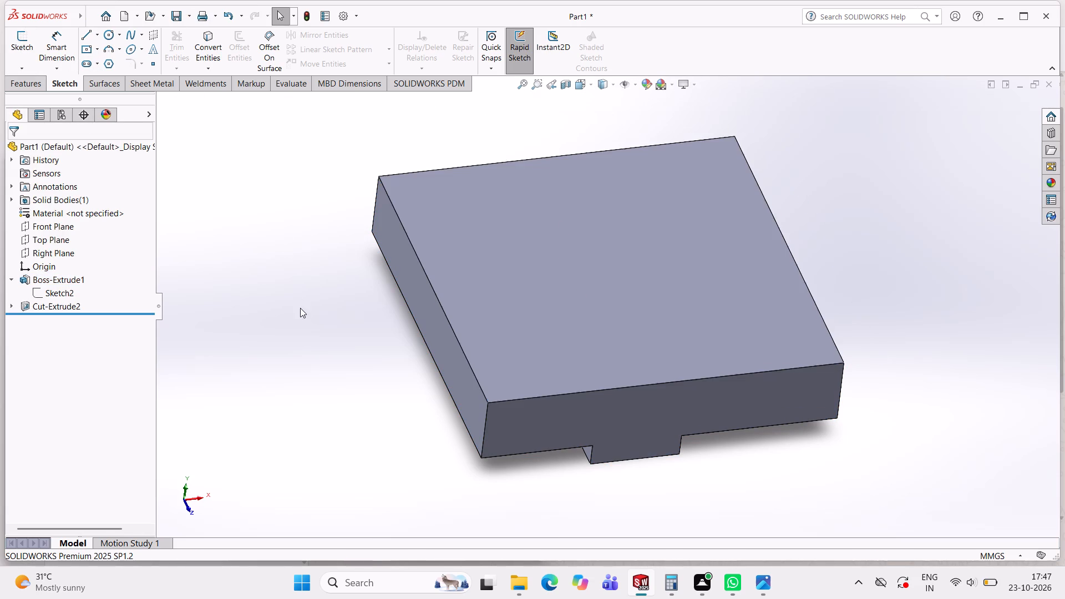
Start a new sketch on the Top Plane.
click(58, 245)
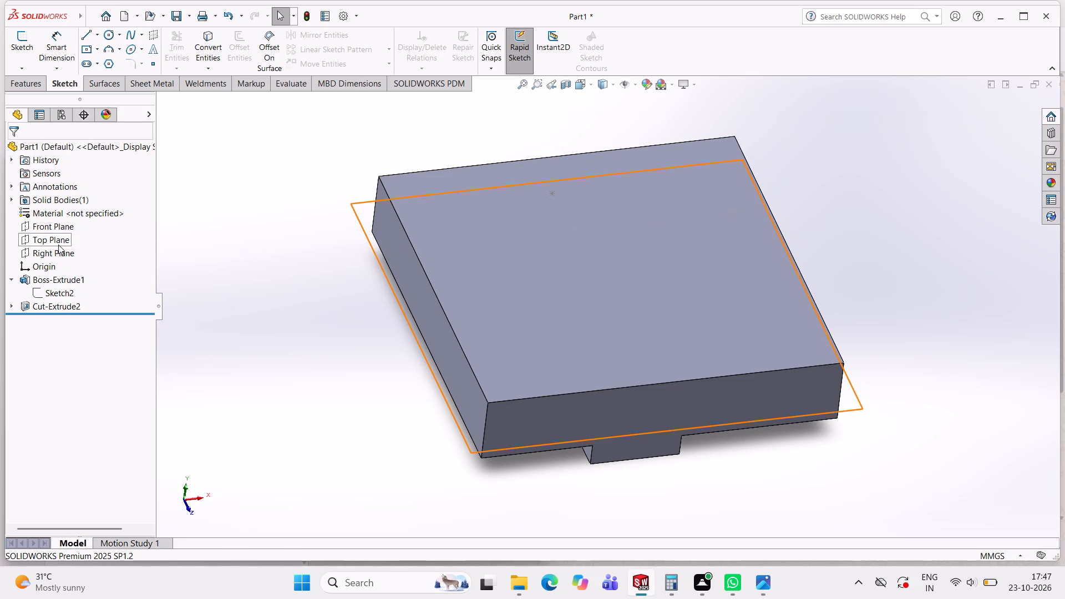
click(26, 48)
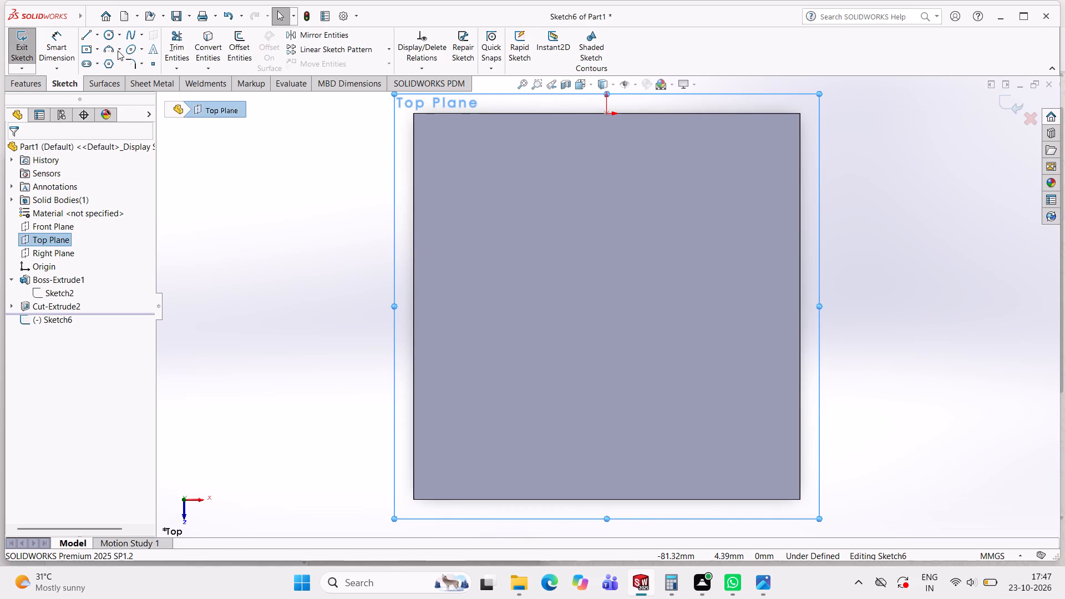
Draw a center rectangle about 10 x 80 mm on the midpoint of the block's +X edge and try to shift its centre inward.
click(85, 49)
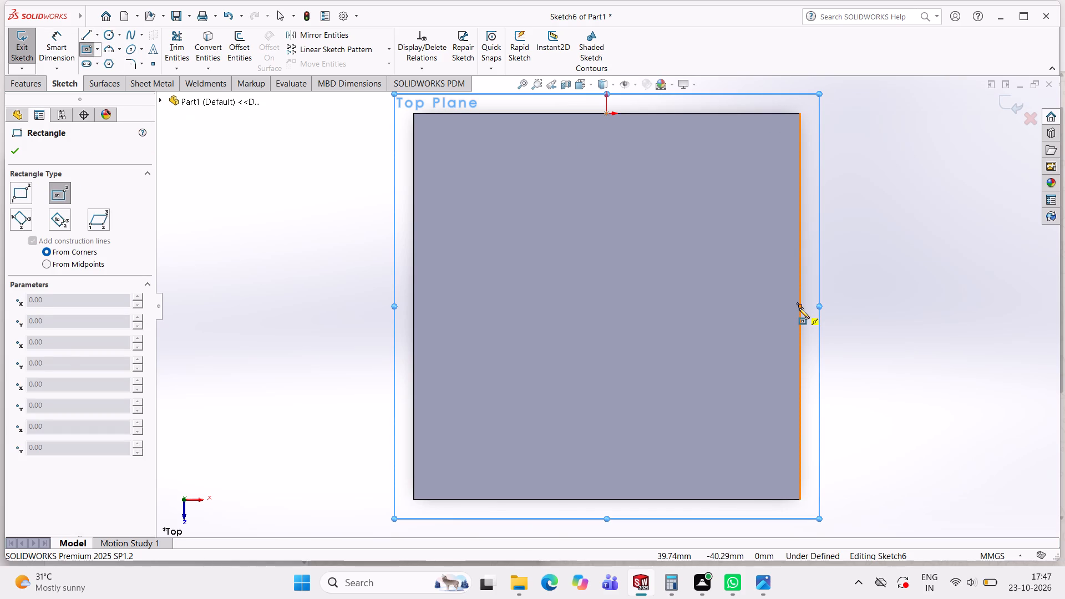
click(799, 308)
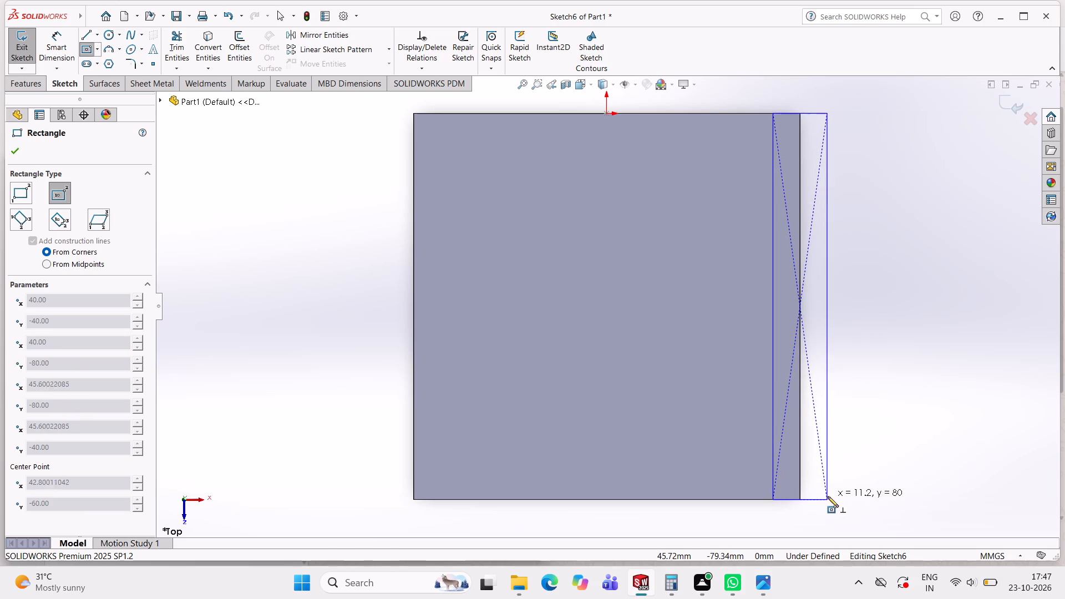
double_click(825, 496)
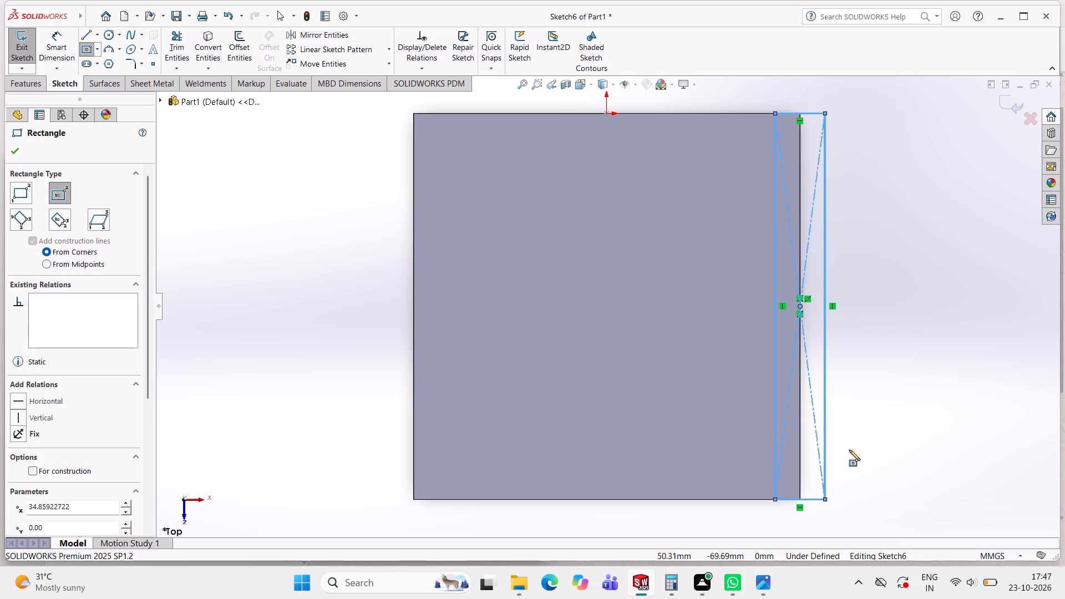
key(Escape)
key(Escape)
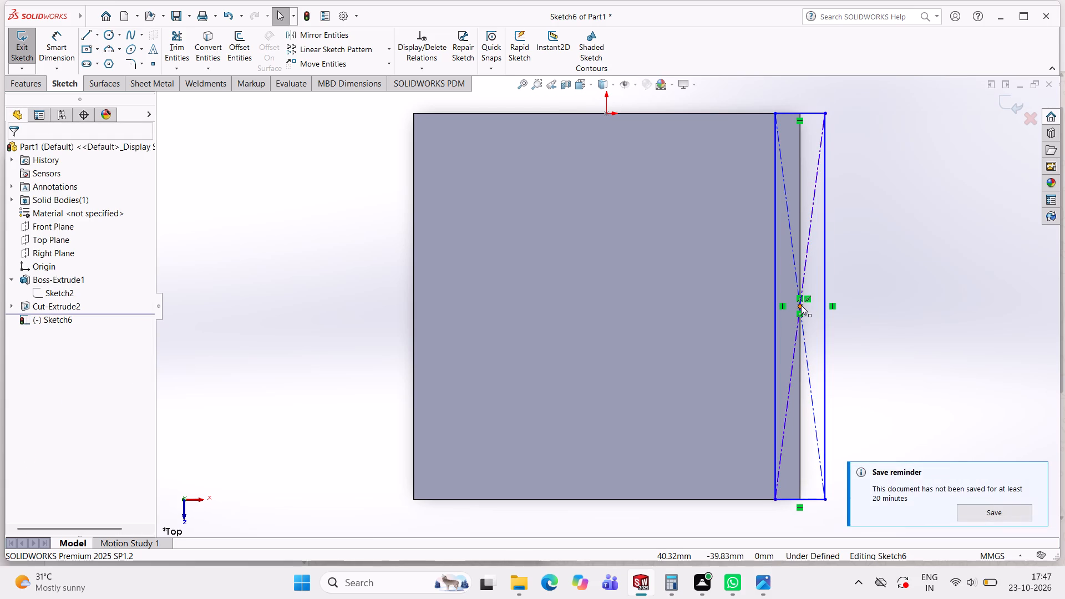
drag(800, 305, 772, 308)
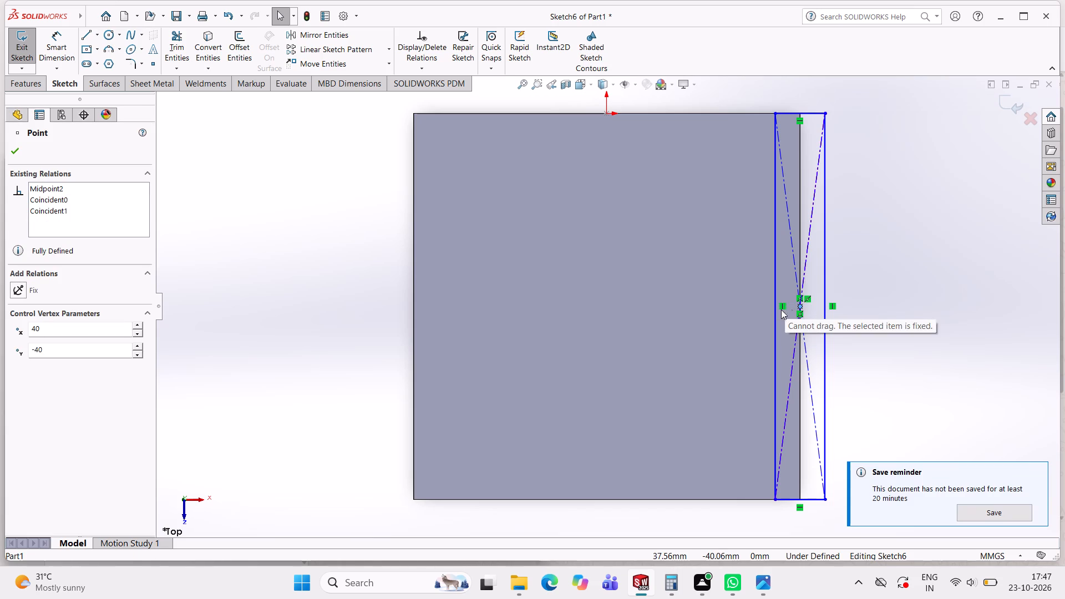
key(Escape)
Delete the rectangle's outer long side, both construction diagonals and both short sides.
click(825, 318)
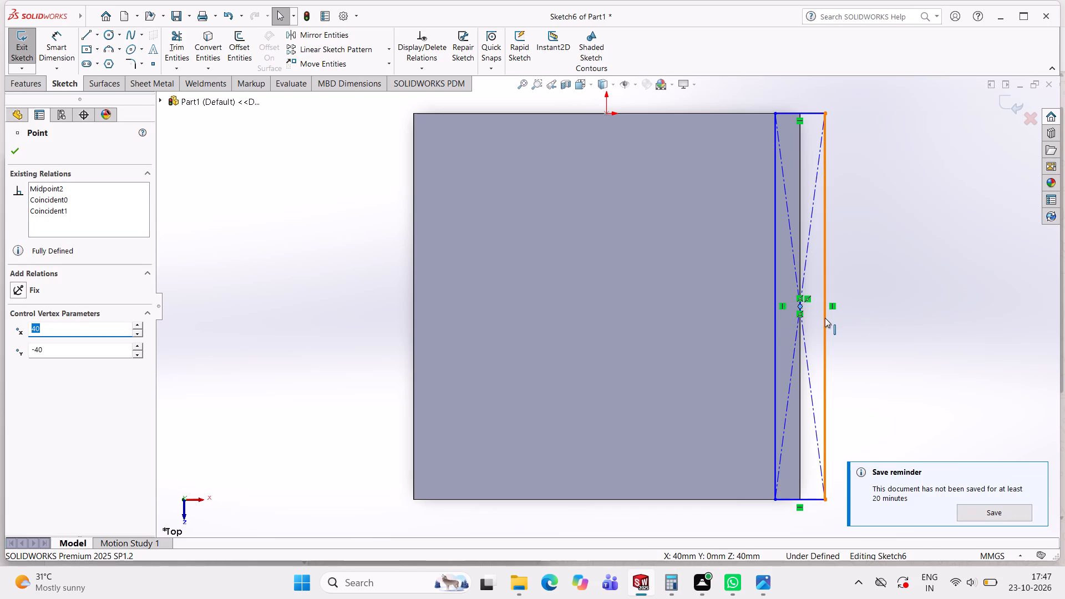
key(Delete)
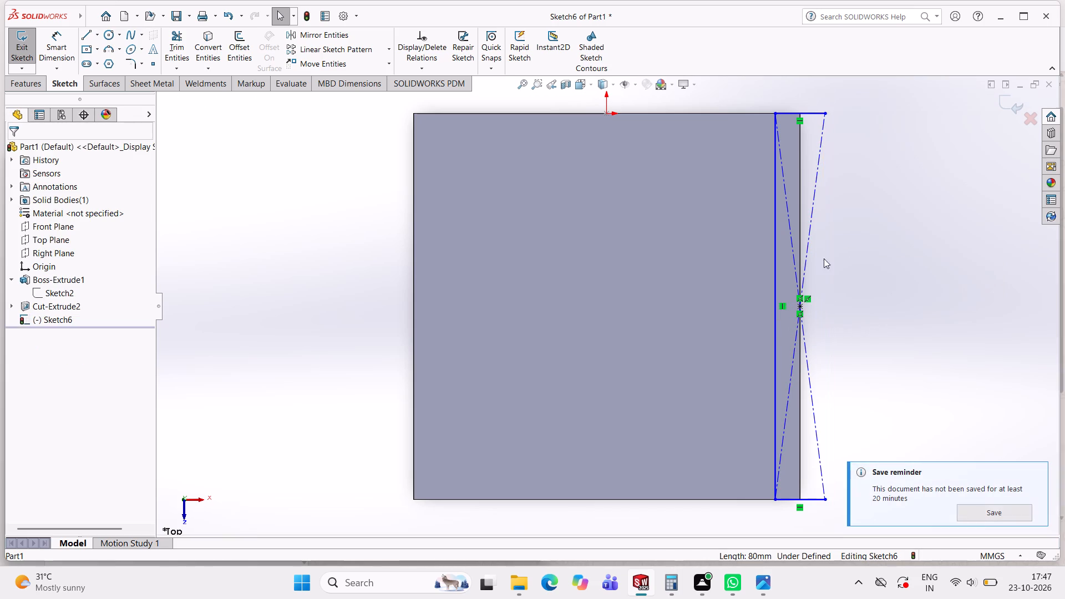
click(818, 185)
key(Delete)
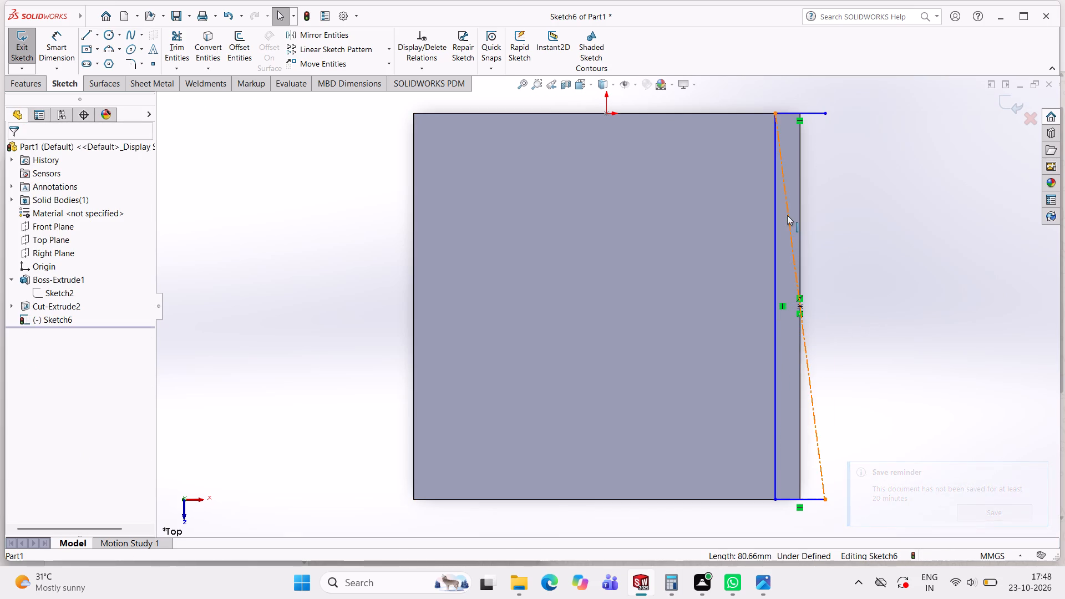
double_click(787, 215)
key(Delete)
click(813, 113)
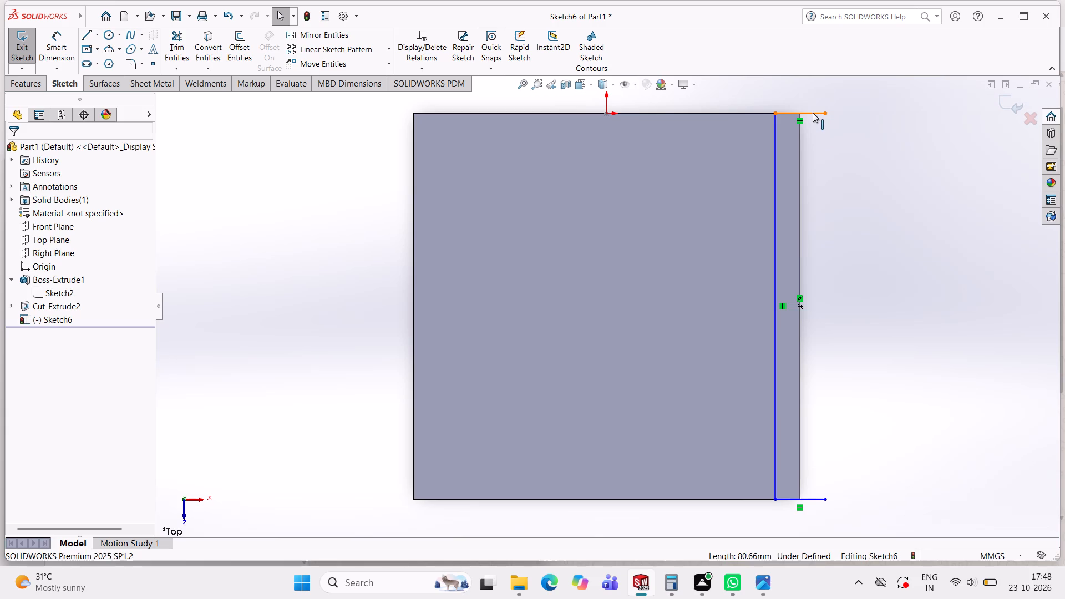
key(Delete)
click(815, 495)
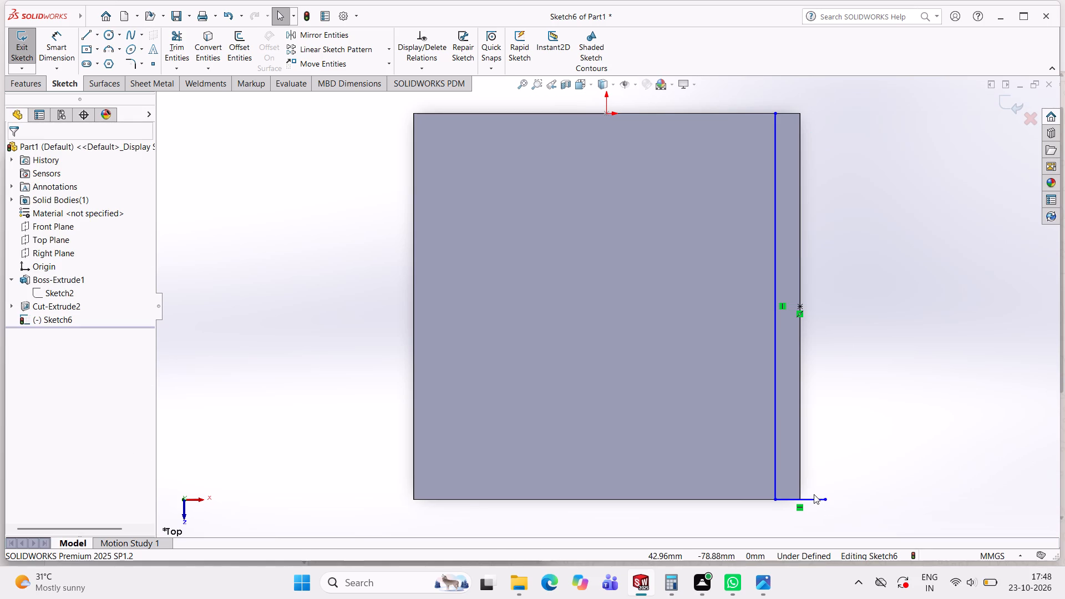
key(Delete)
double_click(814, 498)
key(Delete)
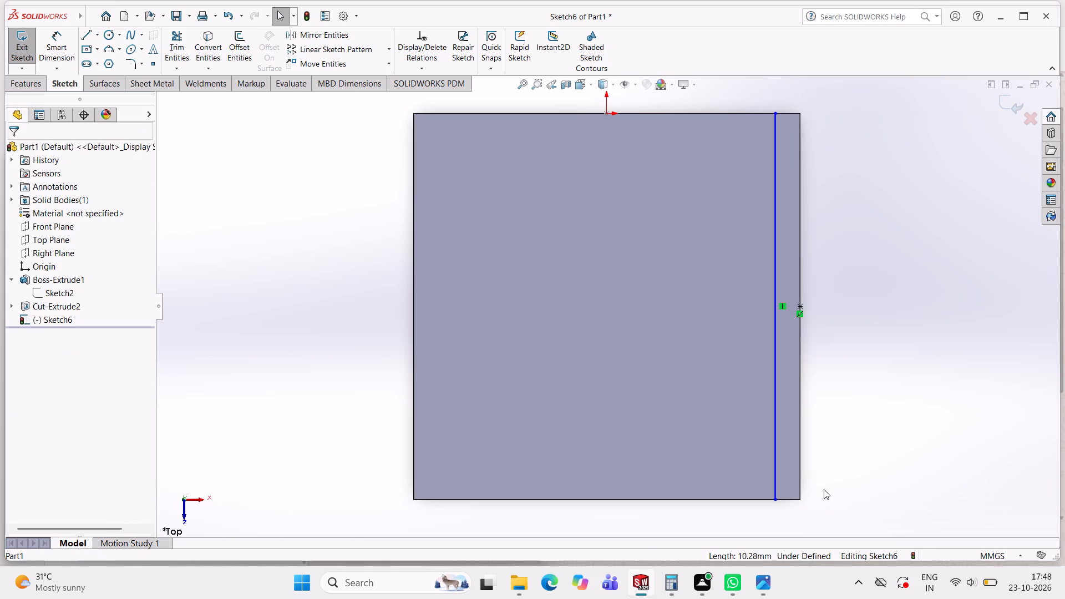
Sketch an 80 mm vertical line along the block's full +X edge, from corner to corner.
click(86, 34)
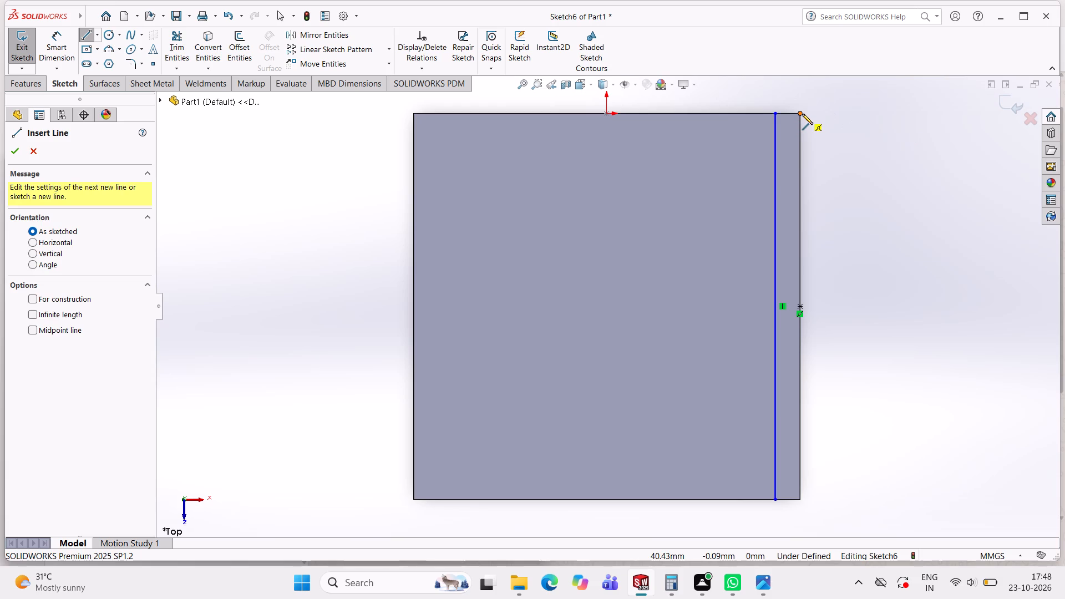
click(802, 113)
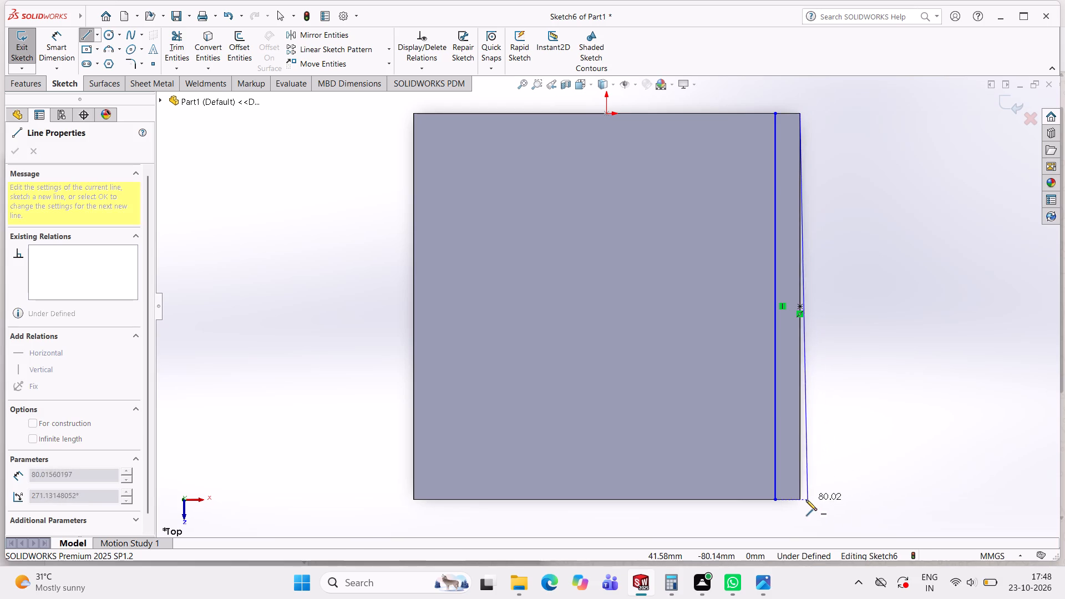
click(800, 501)
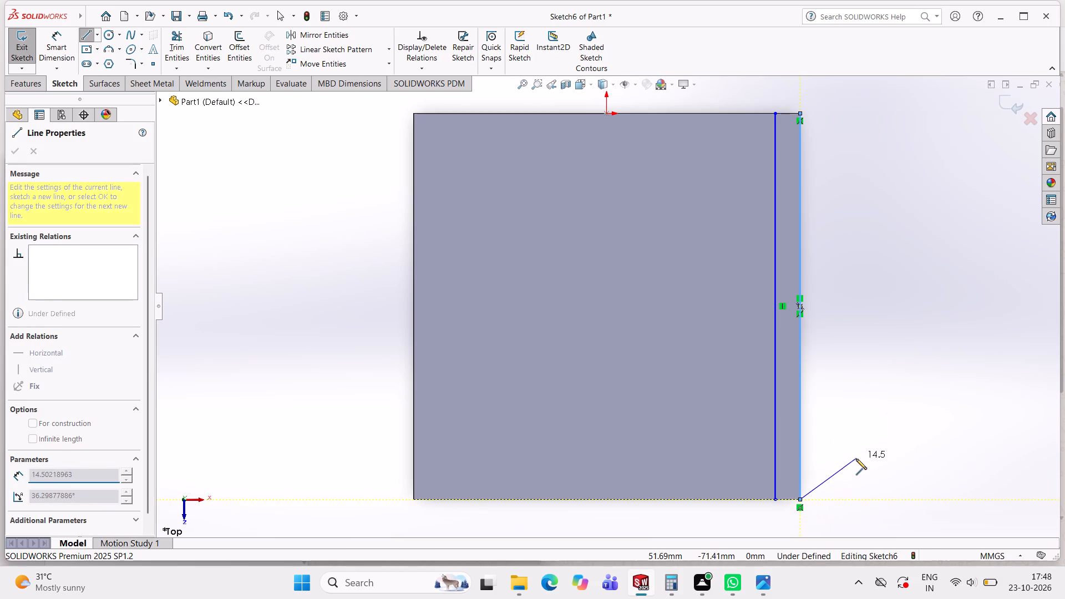
key(Escape)
key(Escape)
key(Escape)
key(Escape)
key(Escape)
key(Escape)
key(Escape)
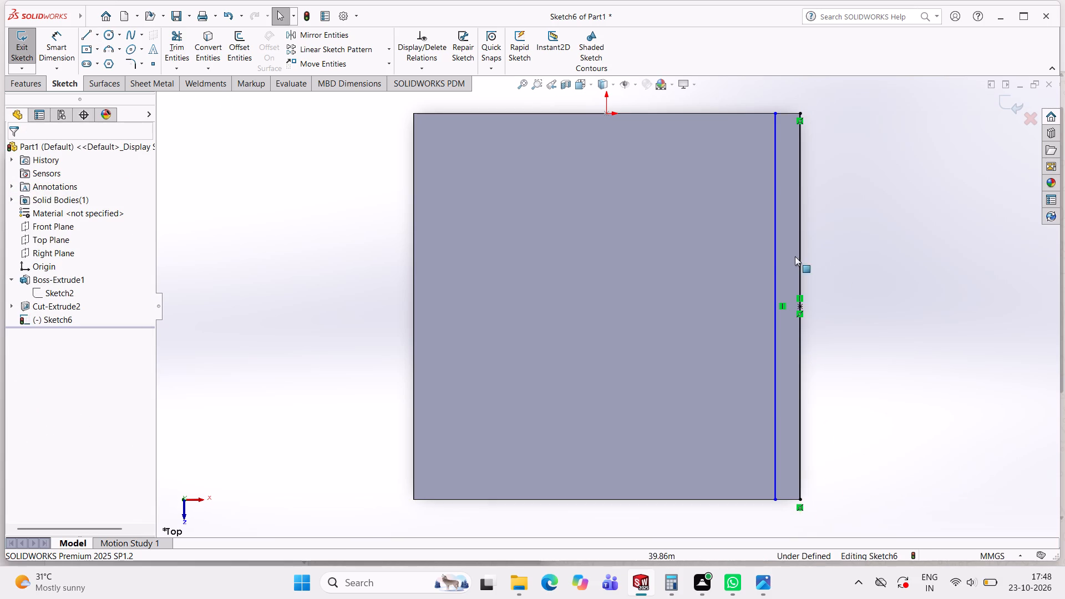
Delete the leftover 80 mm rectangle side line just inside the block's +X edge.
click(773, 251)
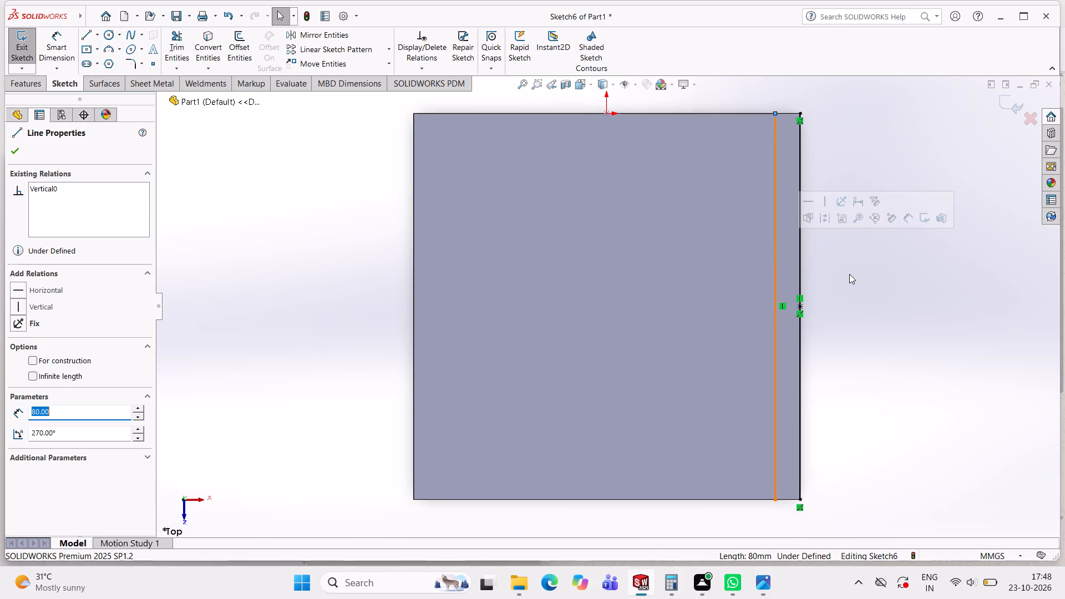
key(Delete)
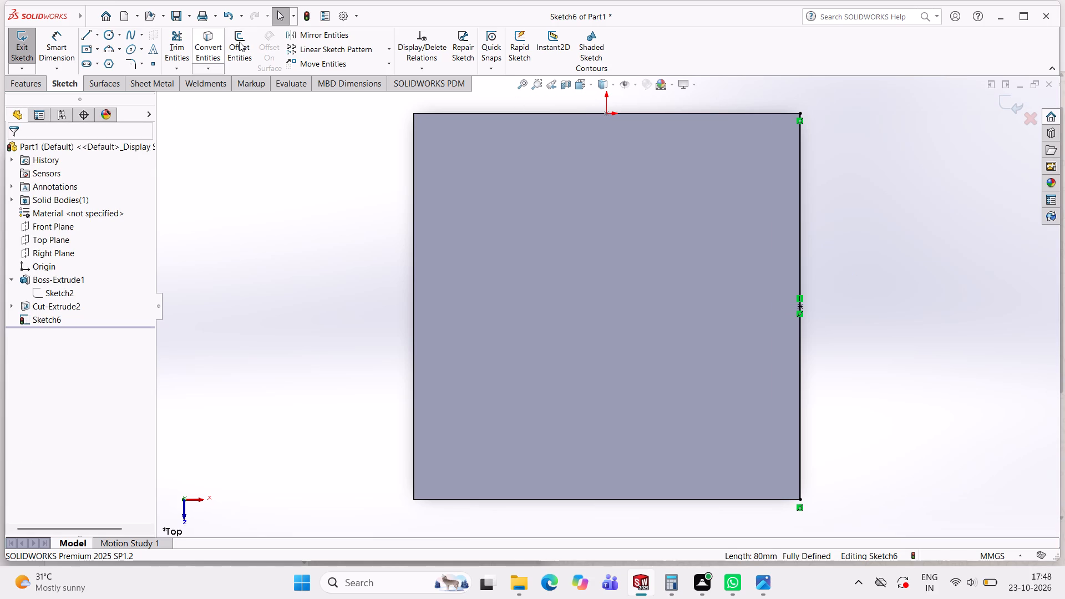
Offset the +X edge line 10 mm inward over the block, with the offset dimension added.
click(247, 43)
click(799, 236)
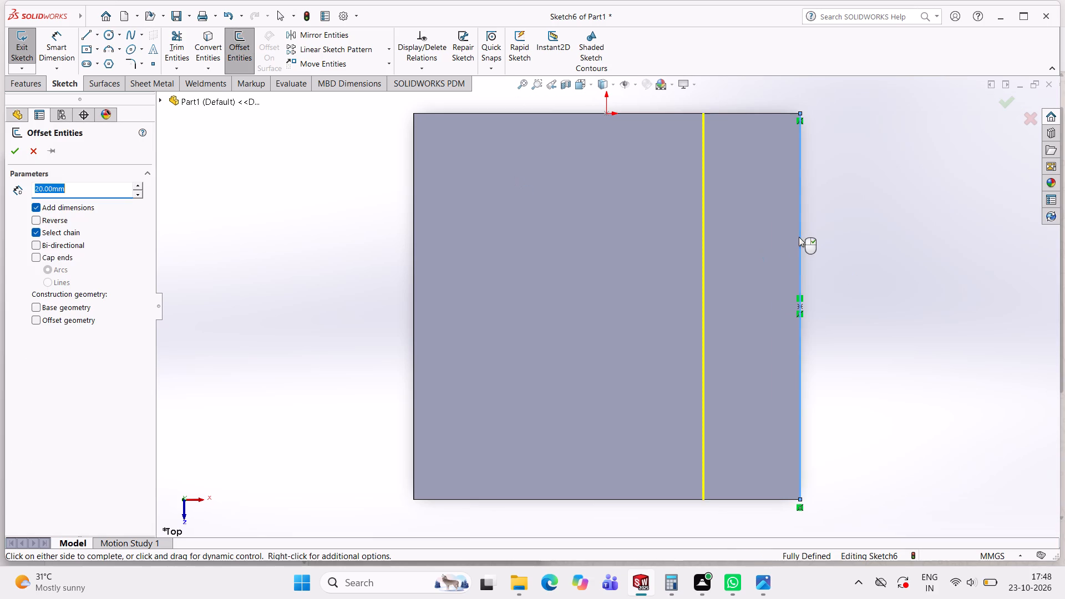
double_click(73, 190)
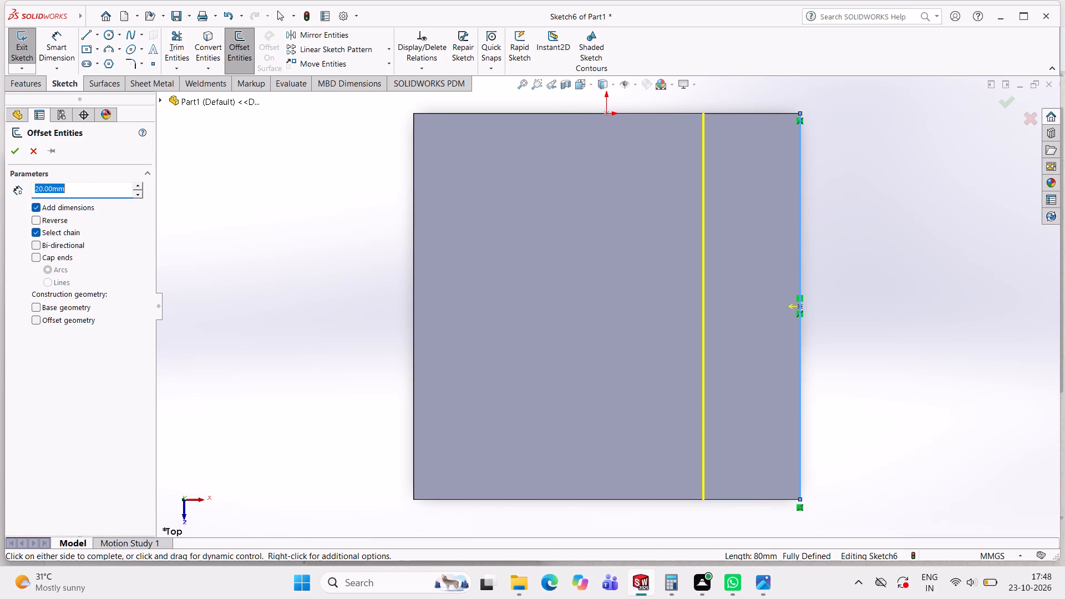
key(1)
key(0)
key(Return)
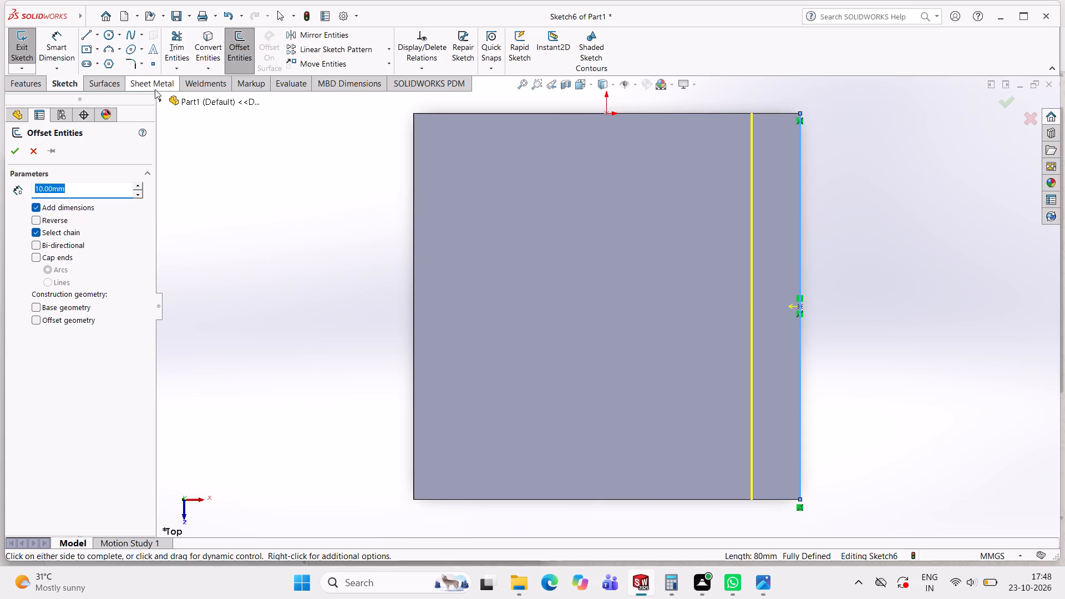
click(14, 156)
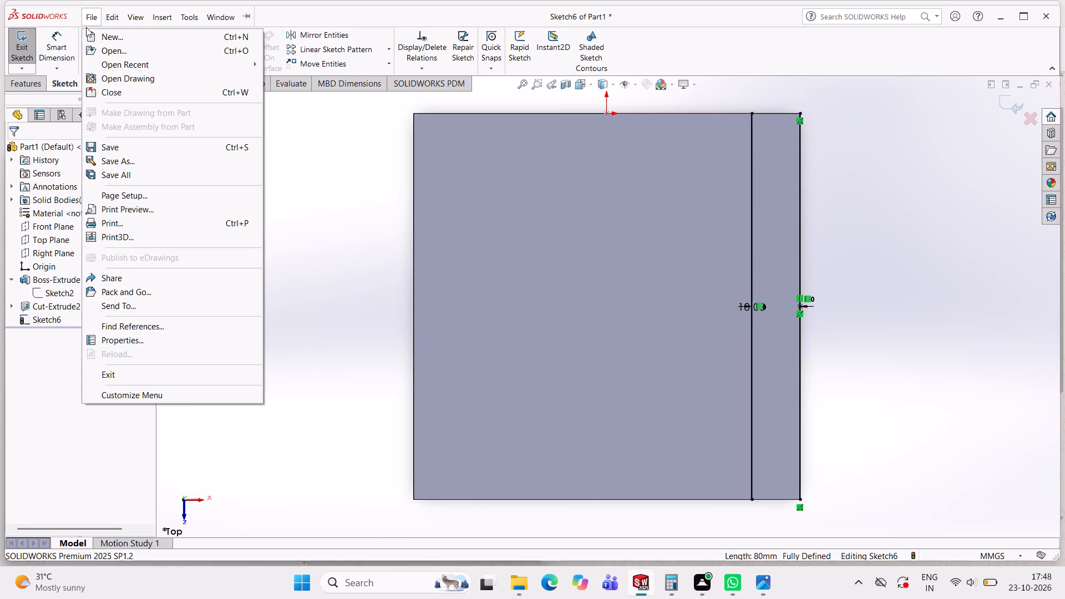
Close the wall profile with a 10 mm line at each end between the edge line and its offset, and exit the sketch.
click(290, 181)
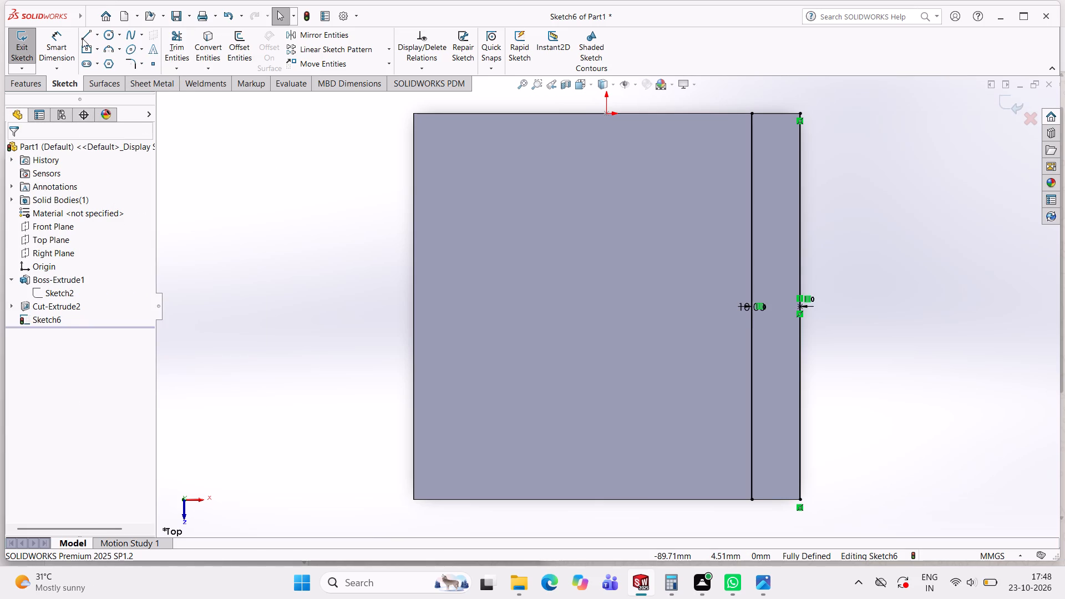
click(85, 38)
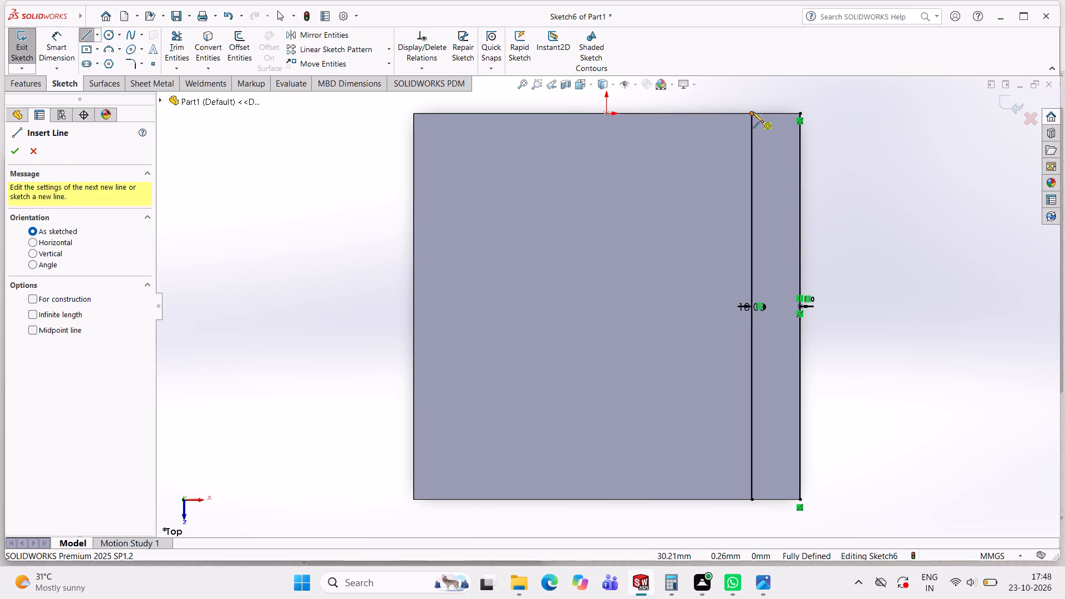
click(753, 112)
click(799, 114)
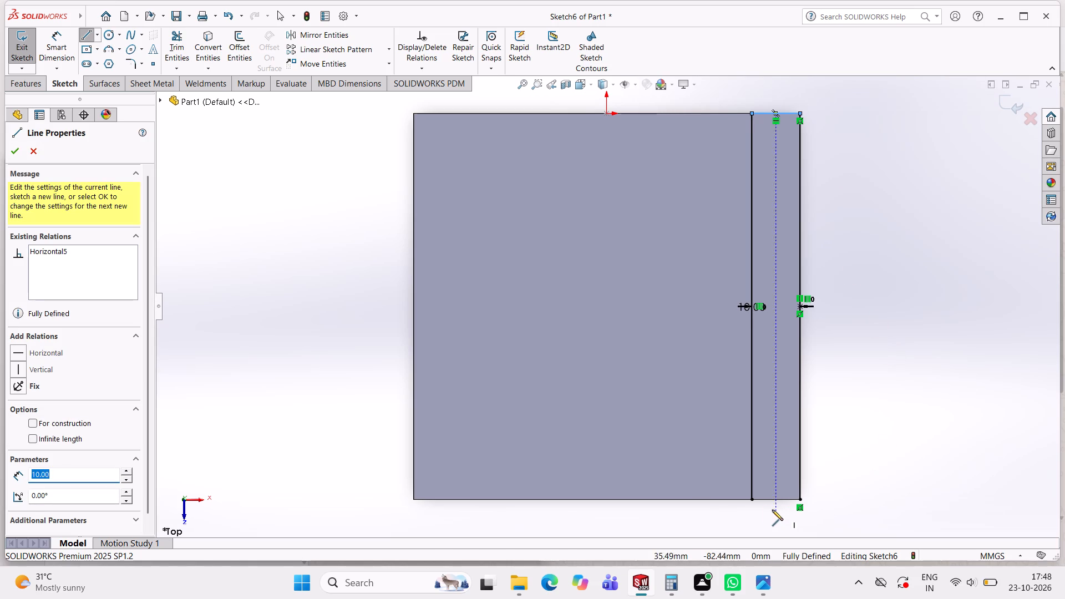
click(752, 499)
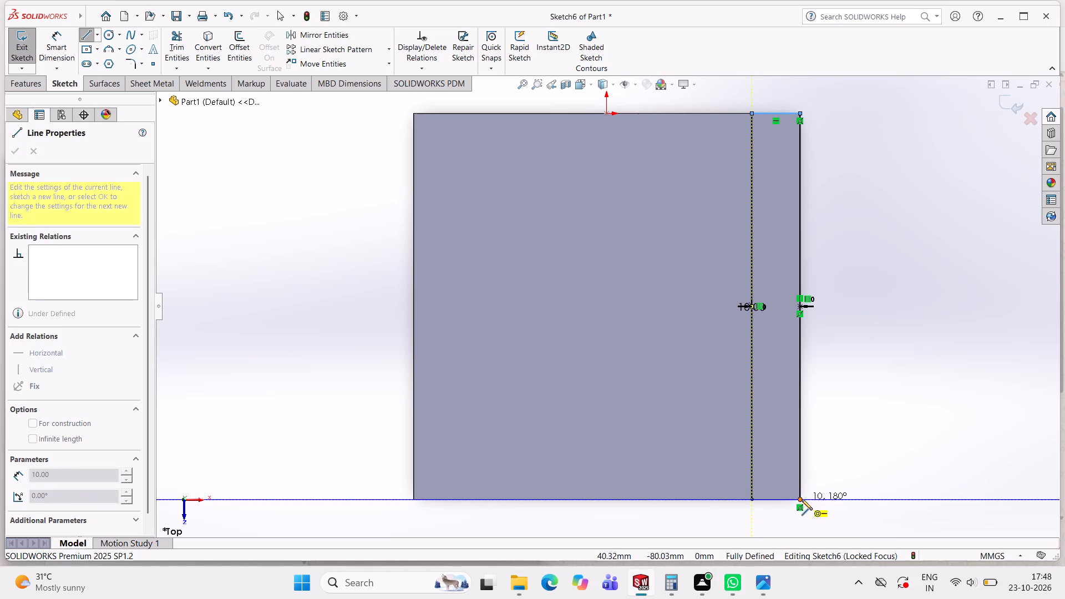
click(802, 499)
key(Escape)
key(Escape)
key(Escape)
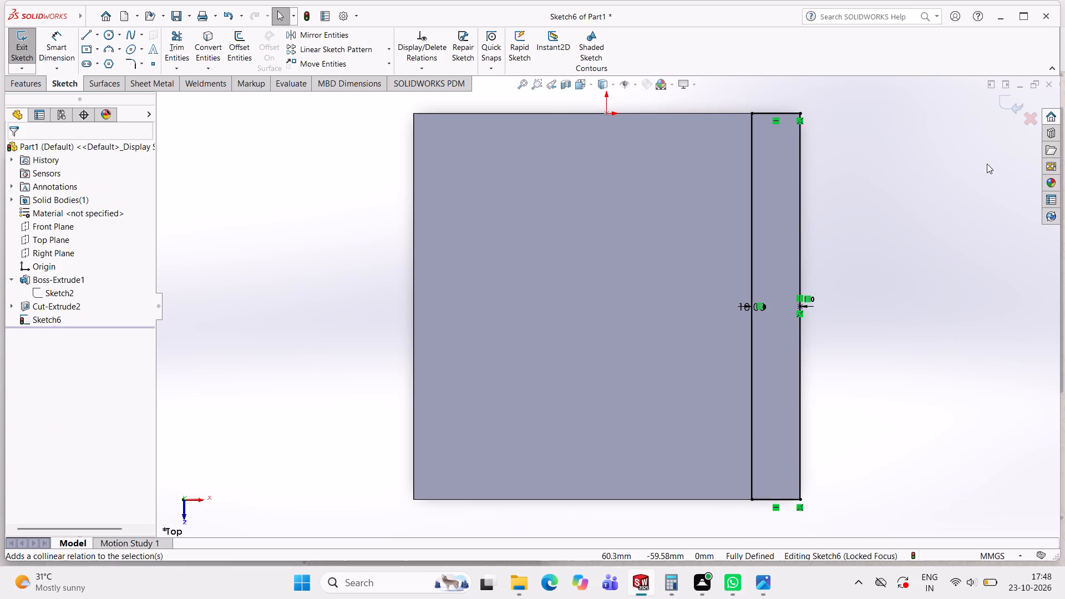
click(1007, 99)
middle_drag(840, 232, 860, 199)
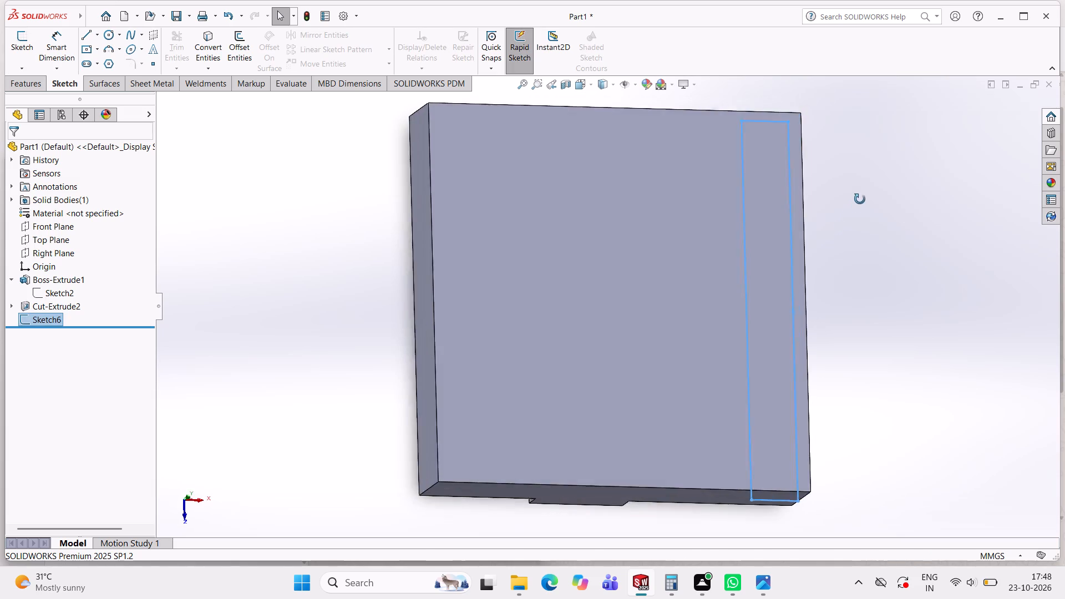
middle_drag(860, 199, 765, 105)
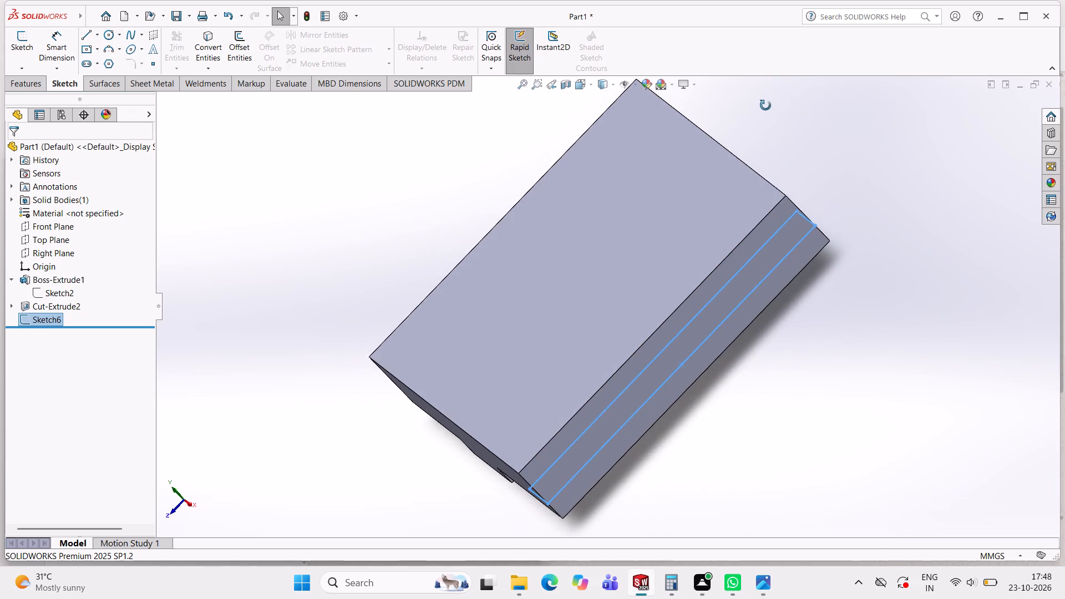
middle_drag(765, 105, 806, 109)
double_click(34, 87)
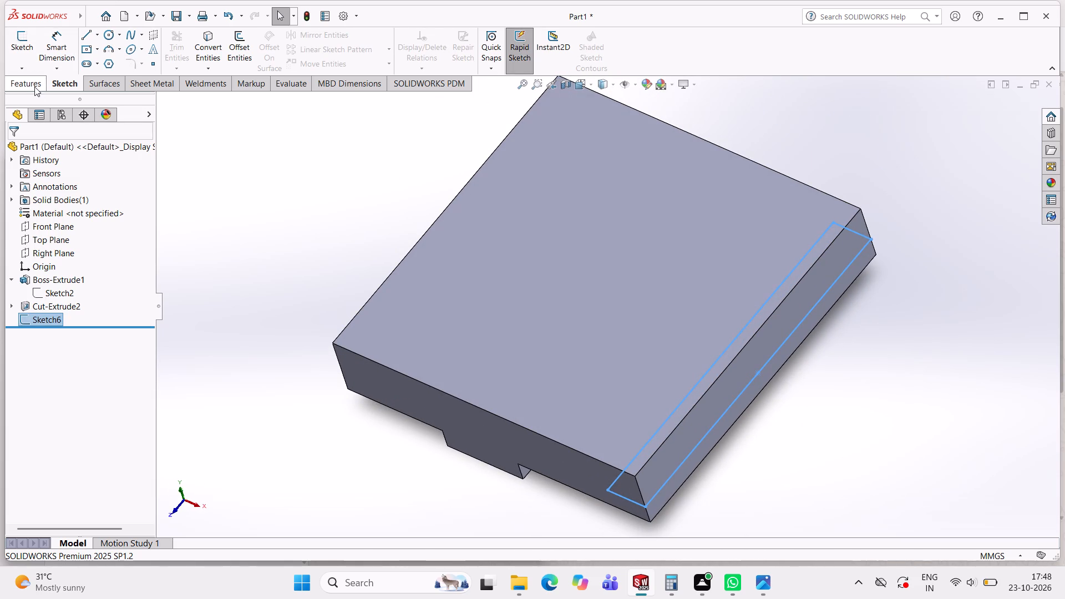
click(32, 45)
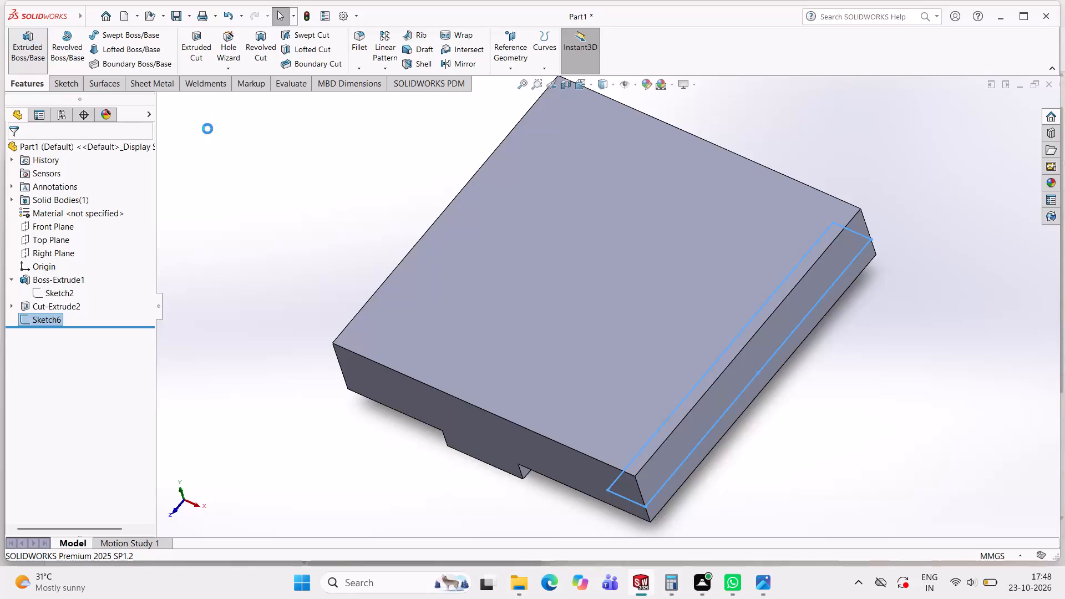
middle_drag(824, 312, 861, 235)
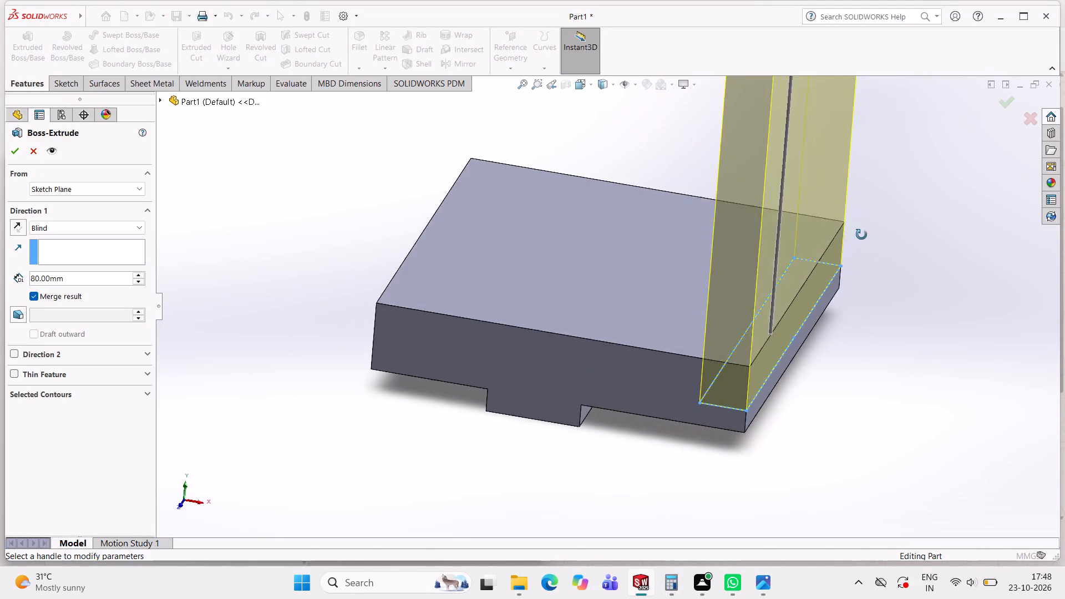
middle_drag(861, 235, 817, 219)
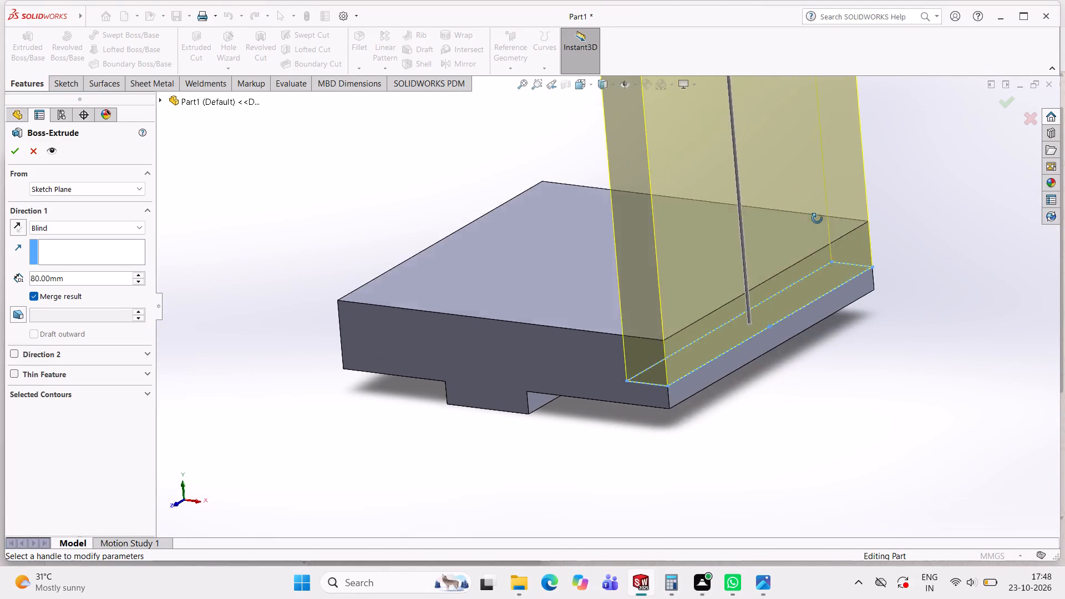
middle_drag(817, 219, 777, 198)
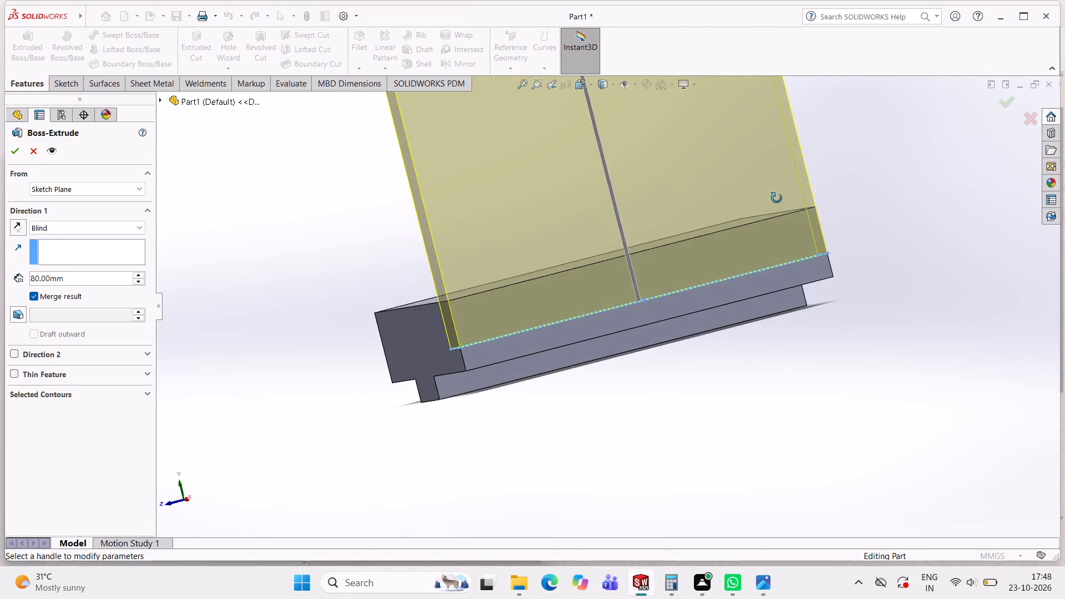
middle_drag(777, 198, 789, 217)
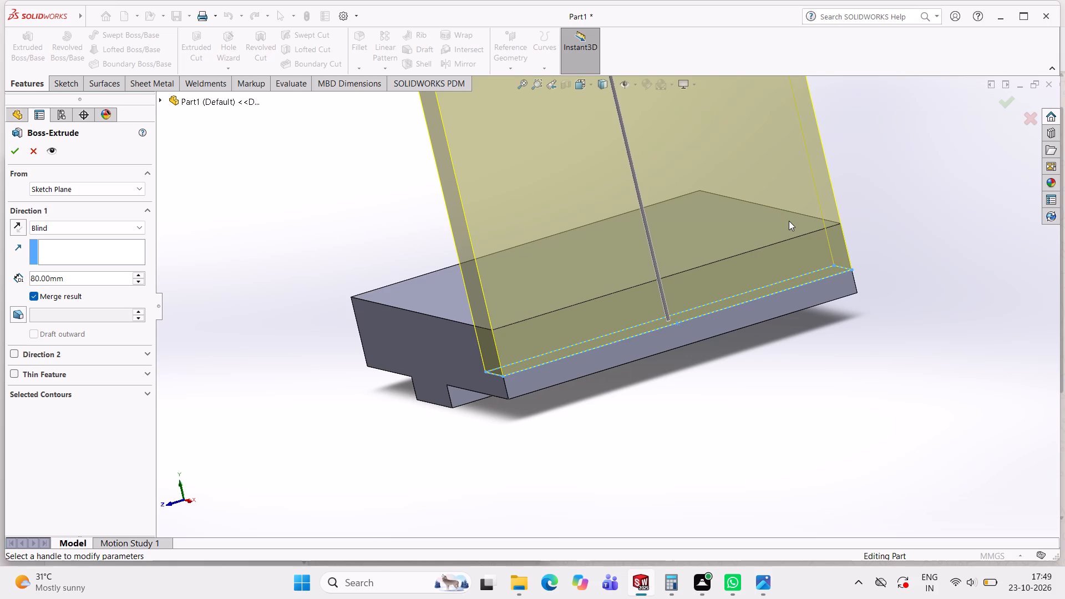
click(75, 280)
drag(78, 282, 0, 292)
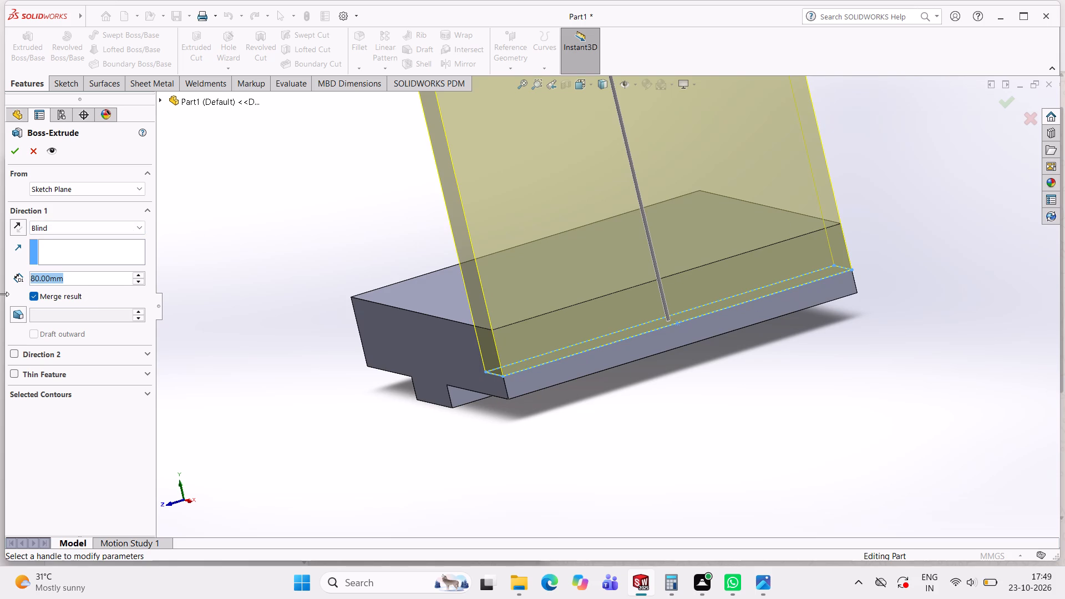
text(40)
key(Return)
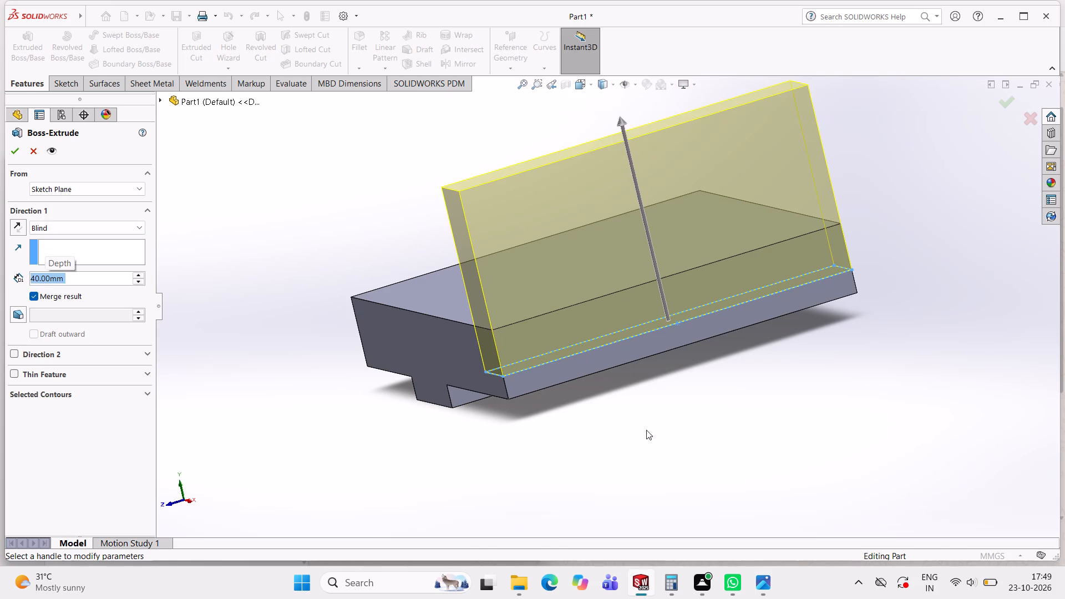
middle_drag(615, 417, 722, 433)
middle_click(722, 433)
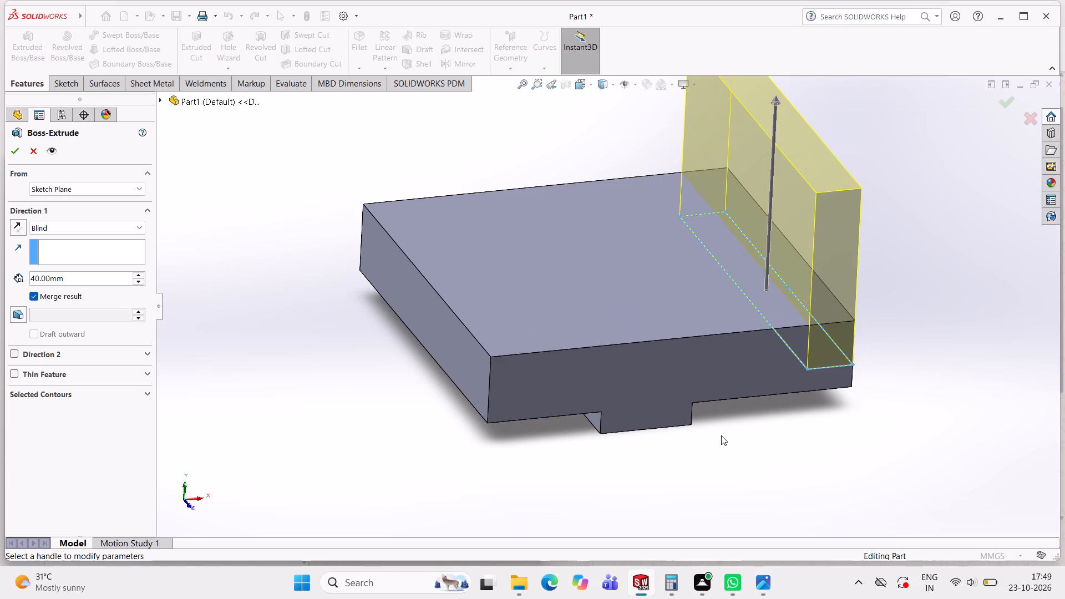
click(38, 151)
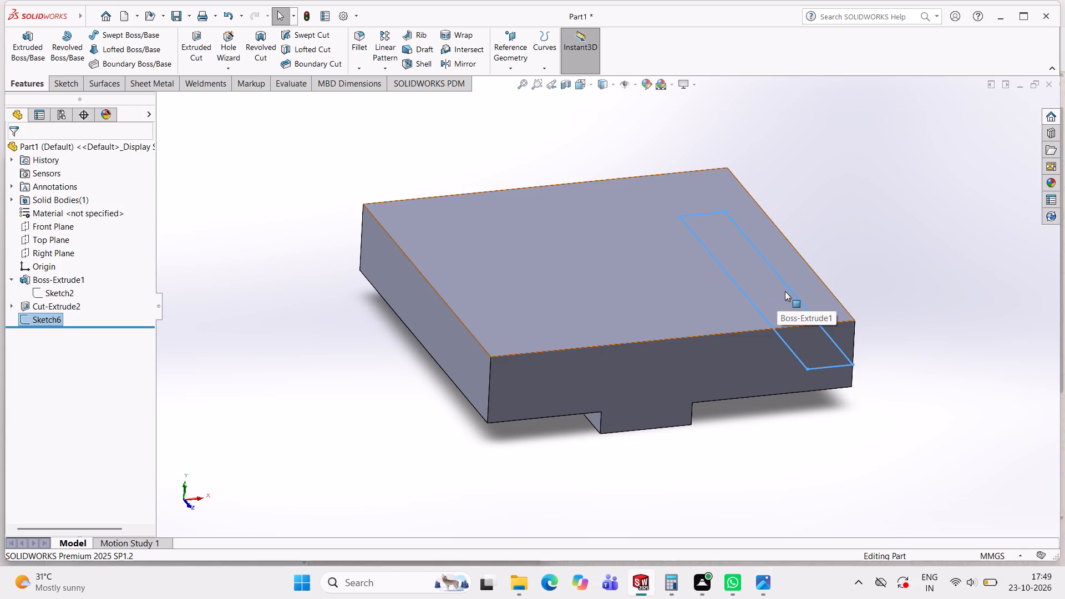
Delete the sketch containing the 10 mm wide wall profile at the block's +X edge.
middle_drag(785, 288, 702, 238)
middle_drag(702, 232, 702, 215)
middle_drag(702, 211, 705, 175)
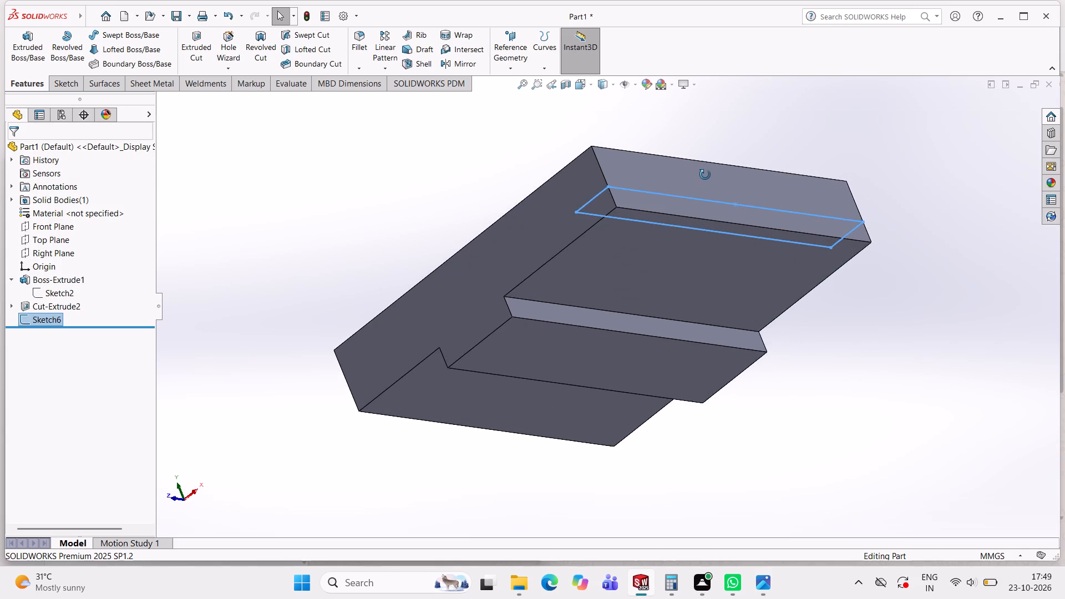
middle_drag(705, 175, 757, 352)
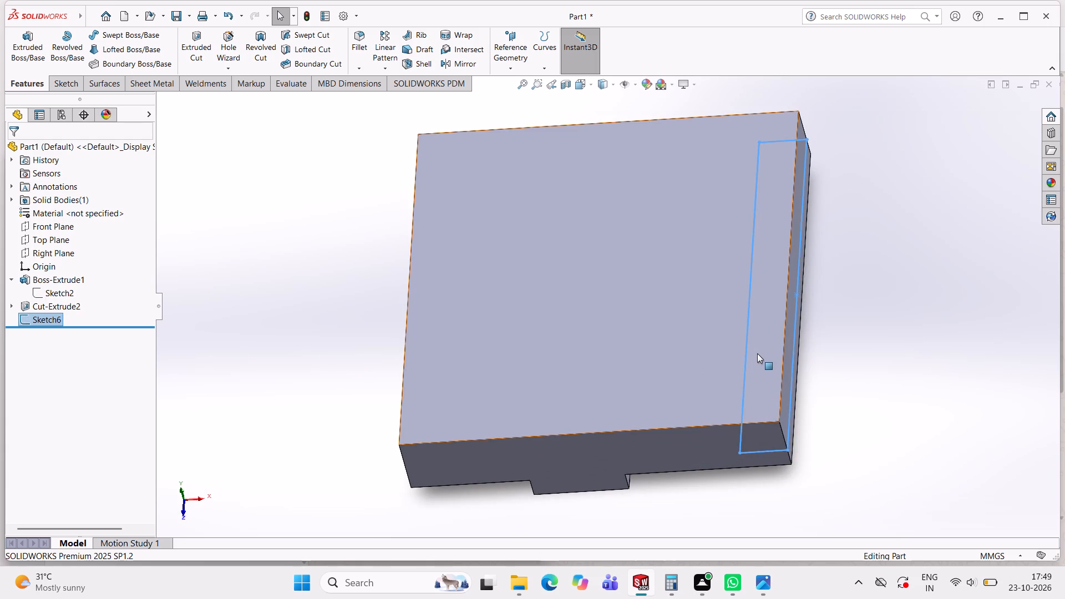
click(624, 347)
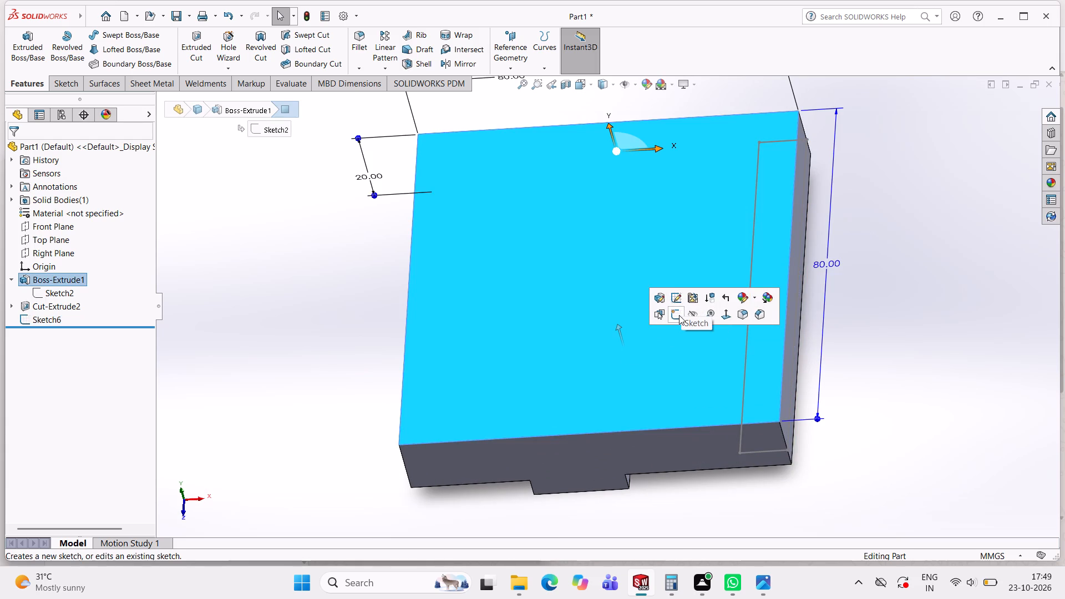
double_click(309, 347)
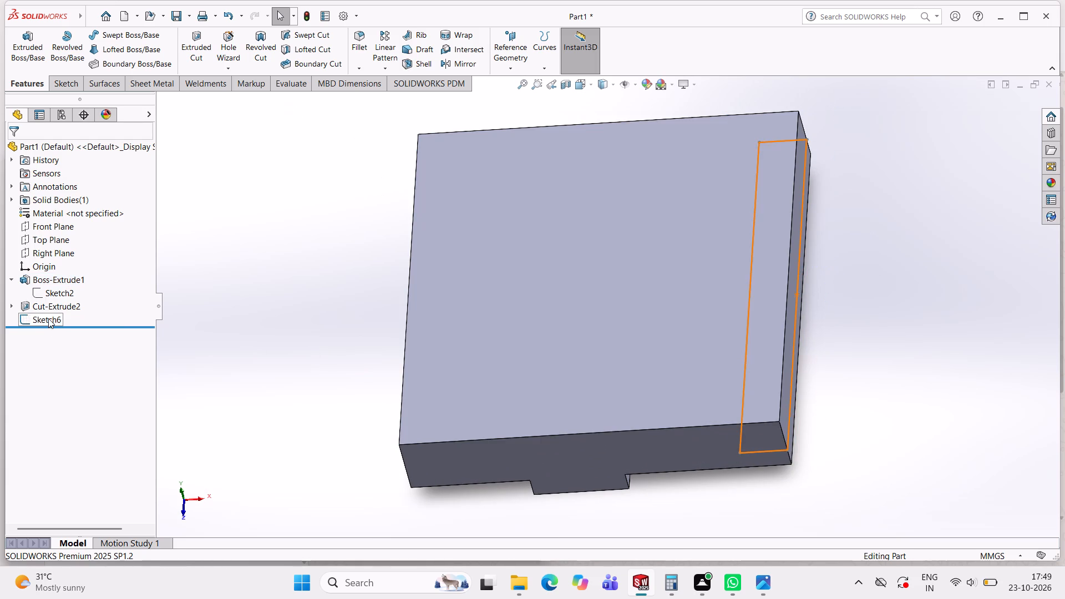
right_click(48, 318)
click(83, 392)
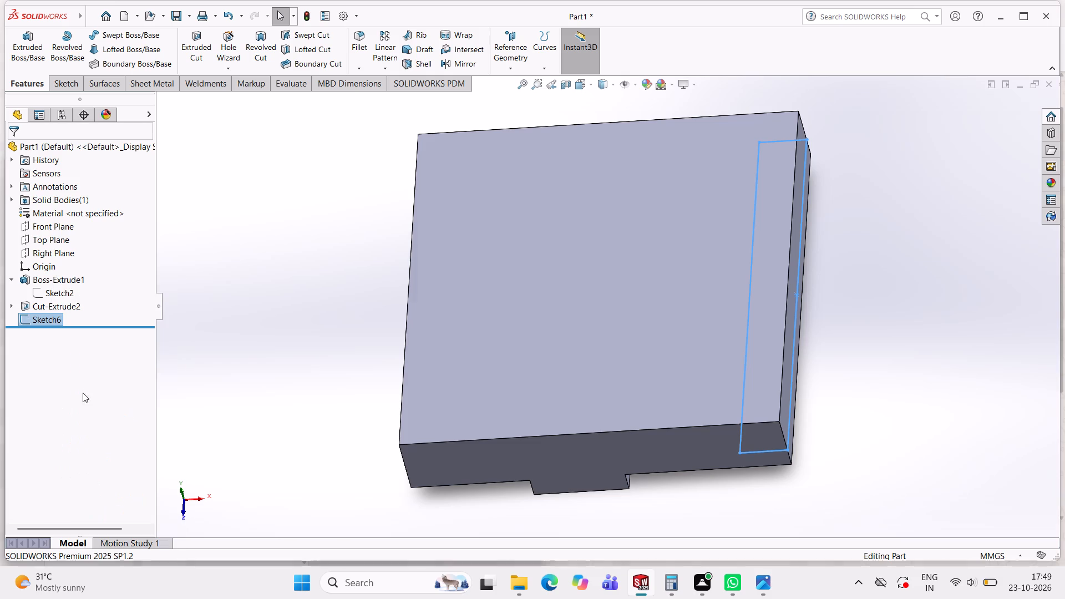
click(619, 219)
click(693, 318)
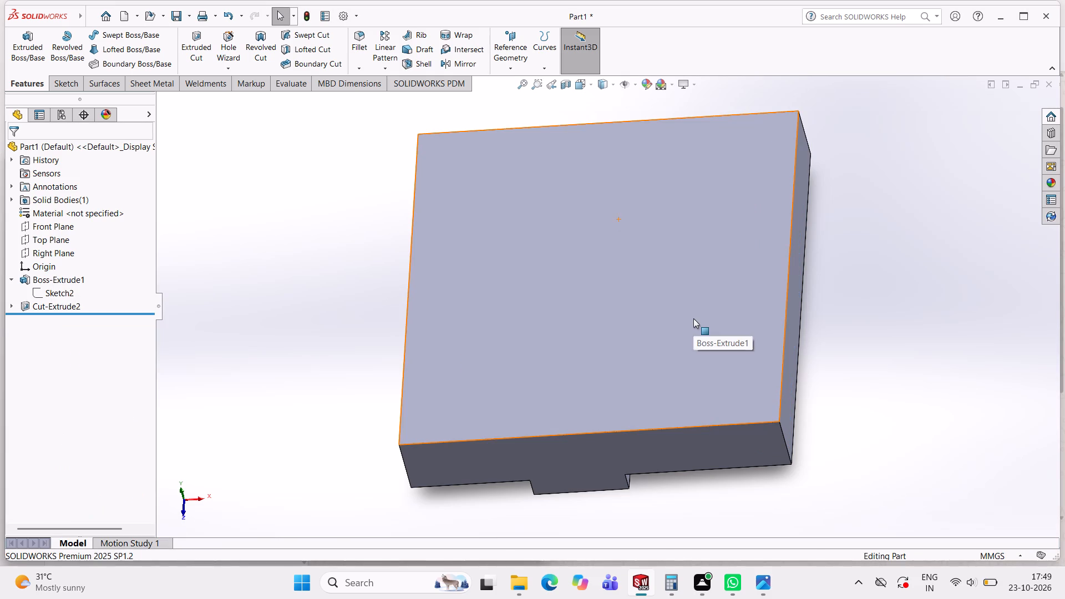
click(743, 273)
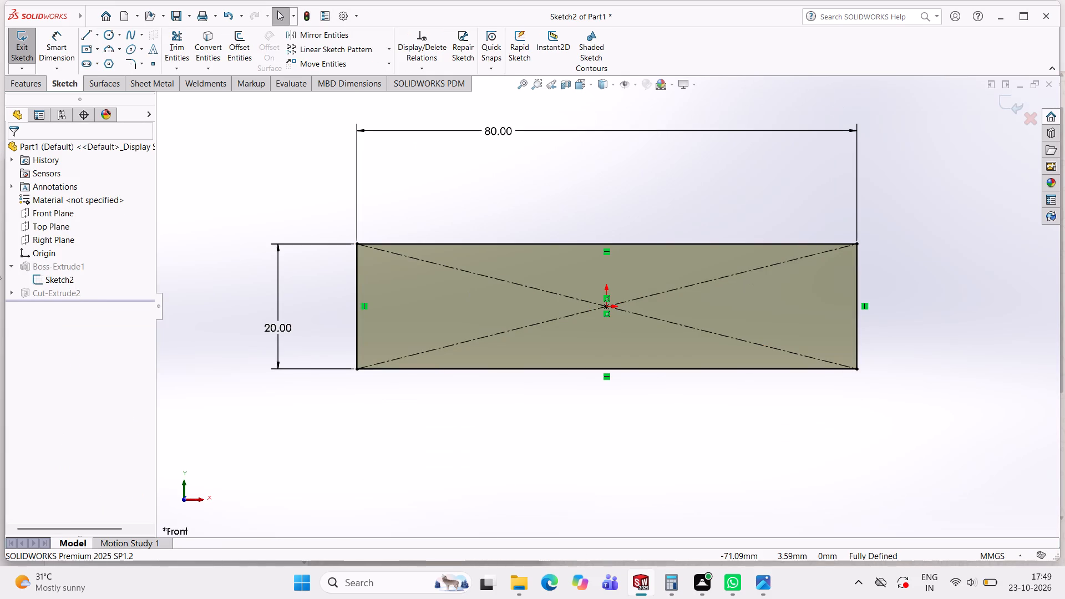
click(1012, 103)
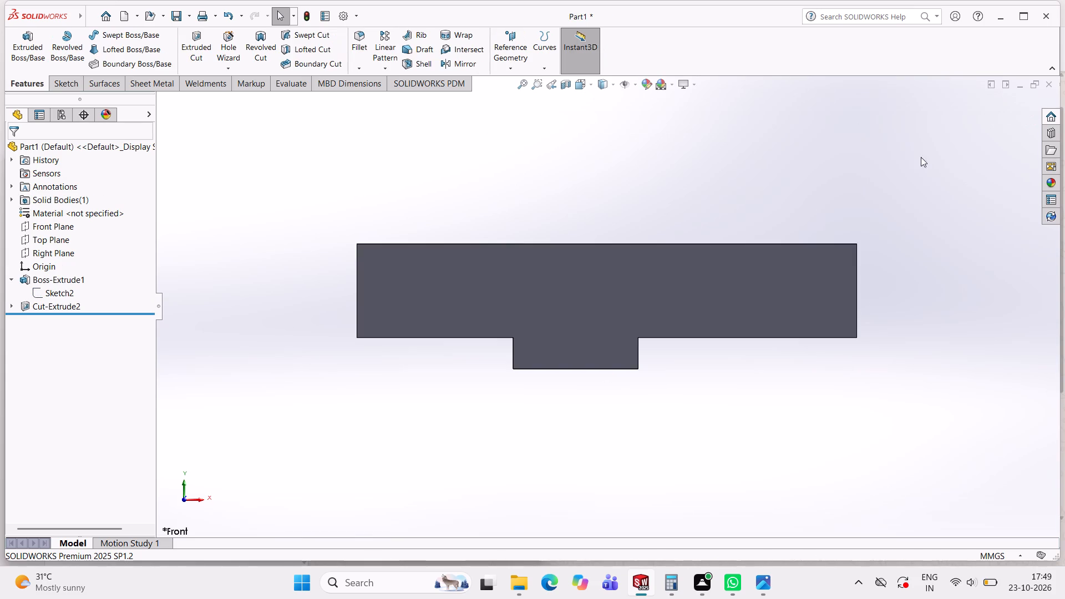
In a new sketch on the block's top face, draw an 80 mm vertical line along the full +X edge, from corner to corner.
middle_drag(515, 256, 531, 392)
double_click(684, 336)
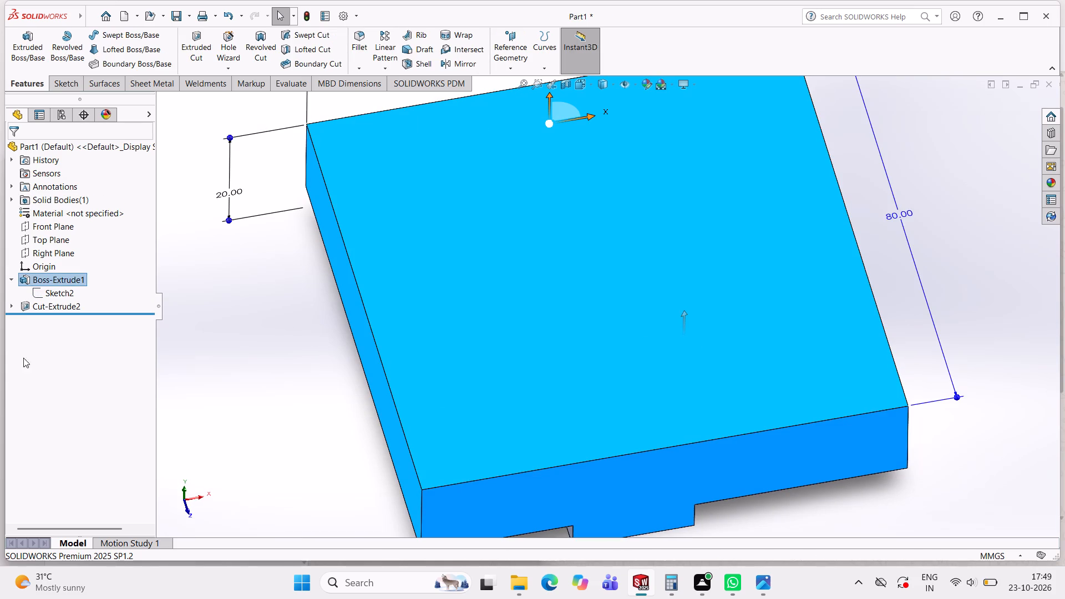
right_click(601, 179)
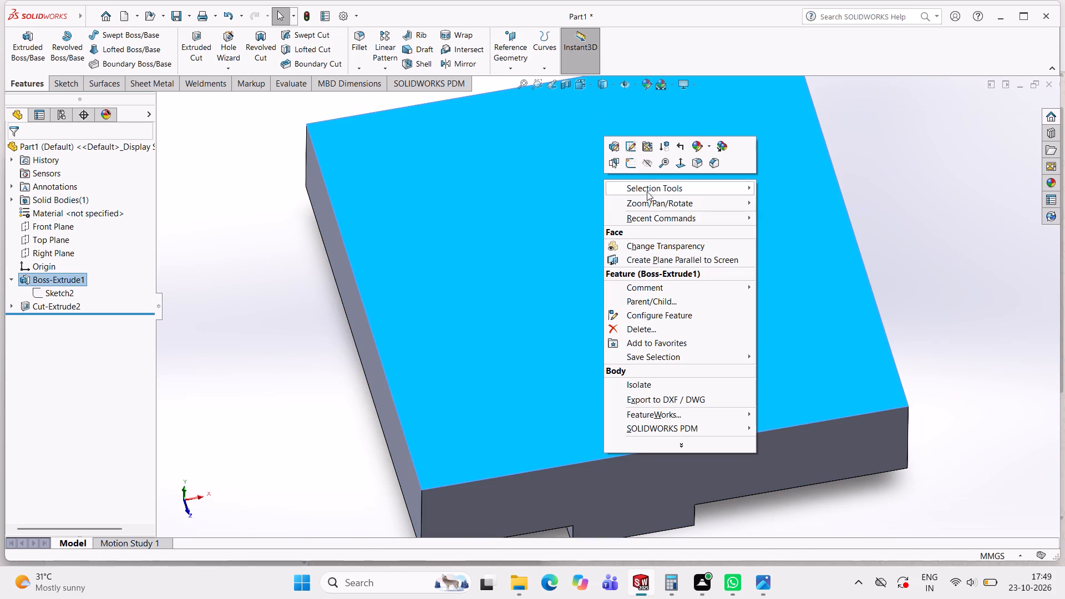
click(627, 160)
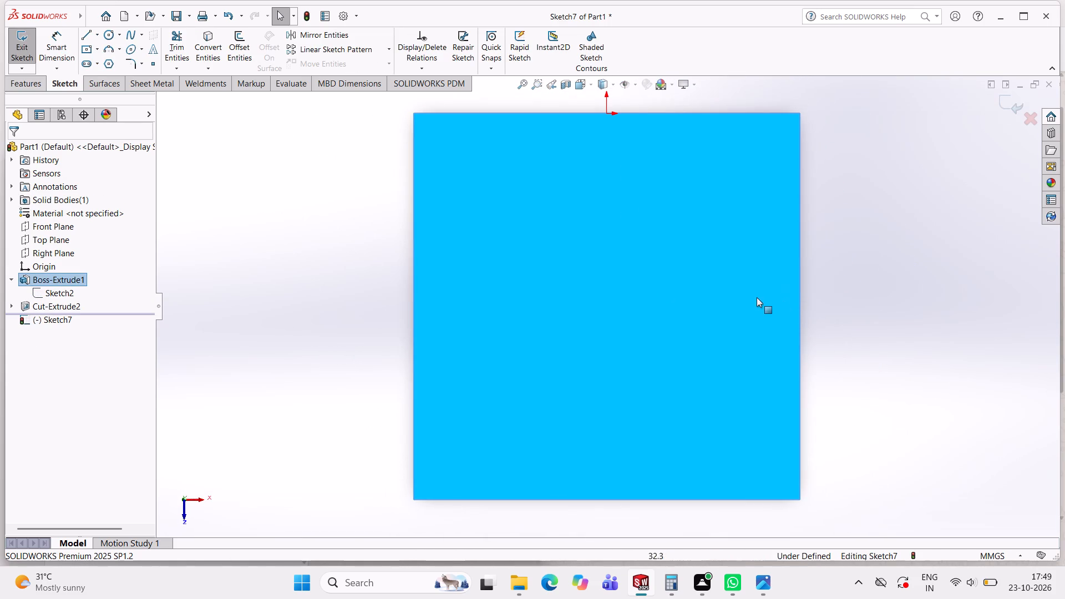
click(756, 297)
click(828, 305)
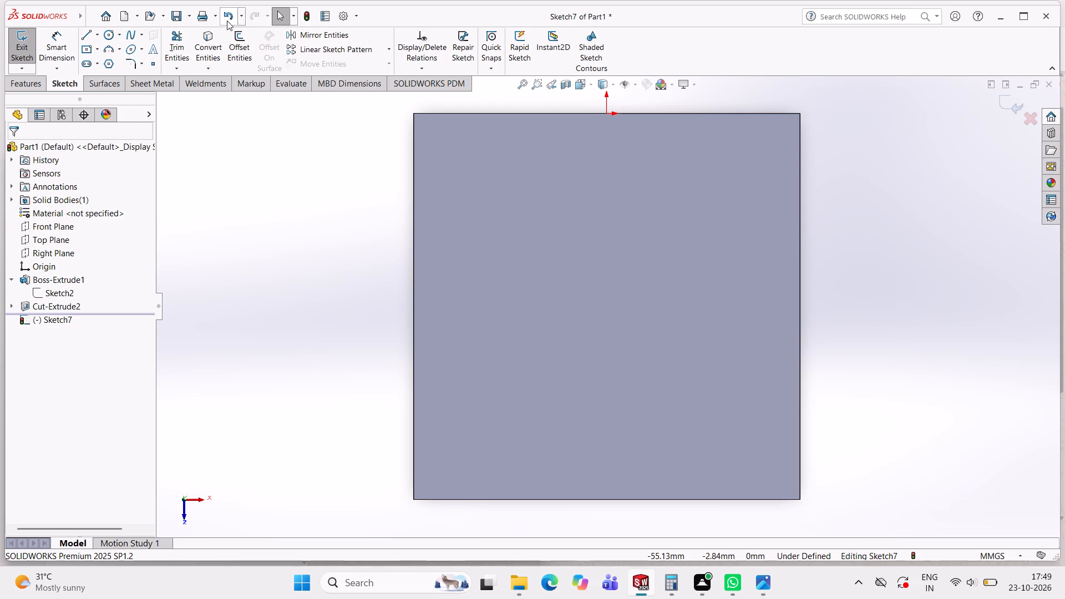
click(85, 39)
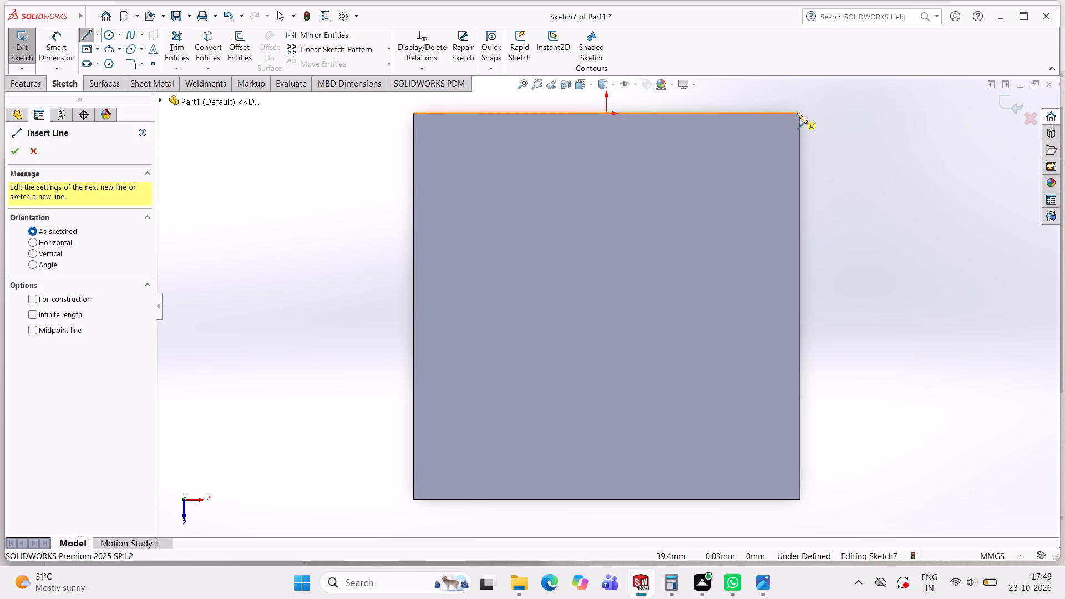
click(802, 114)
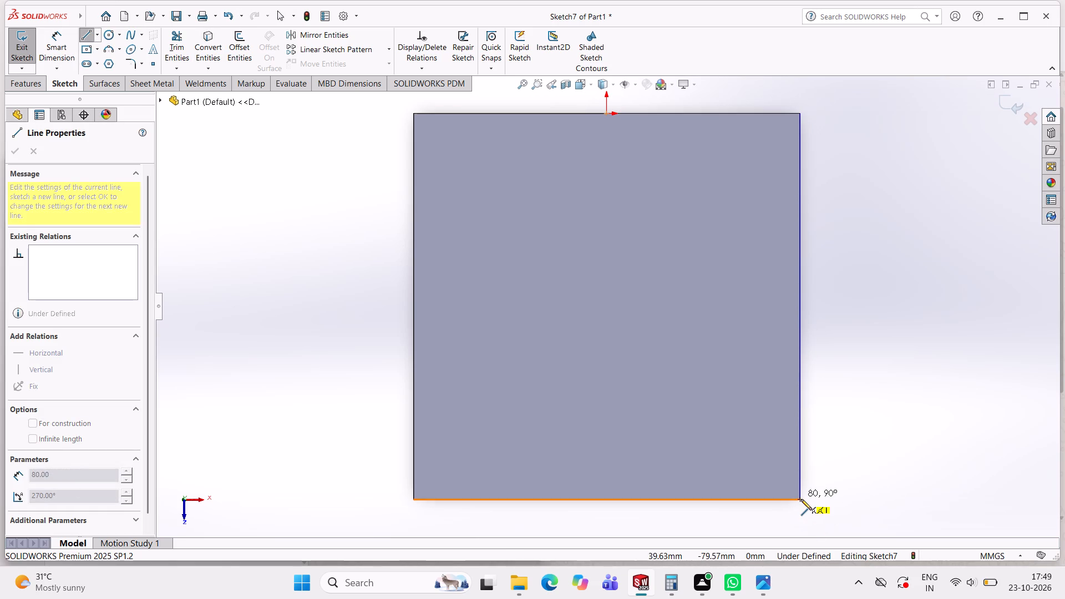
double_click(802, 500)
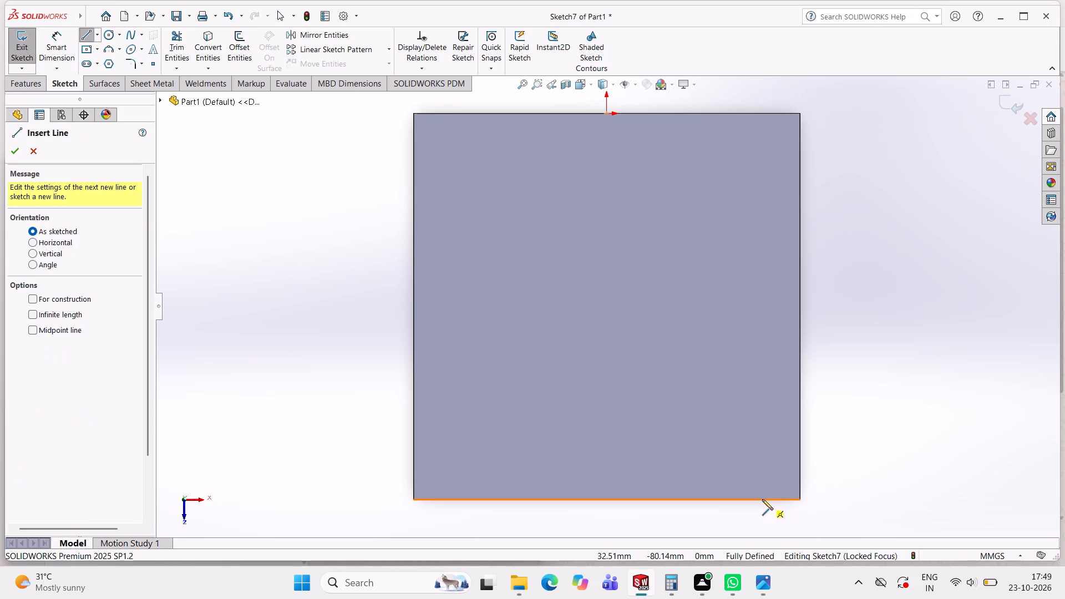
key(Escape)
key(Escape)
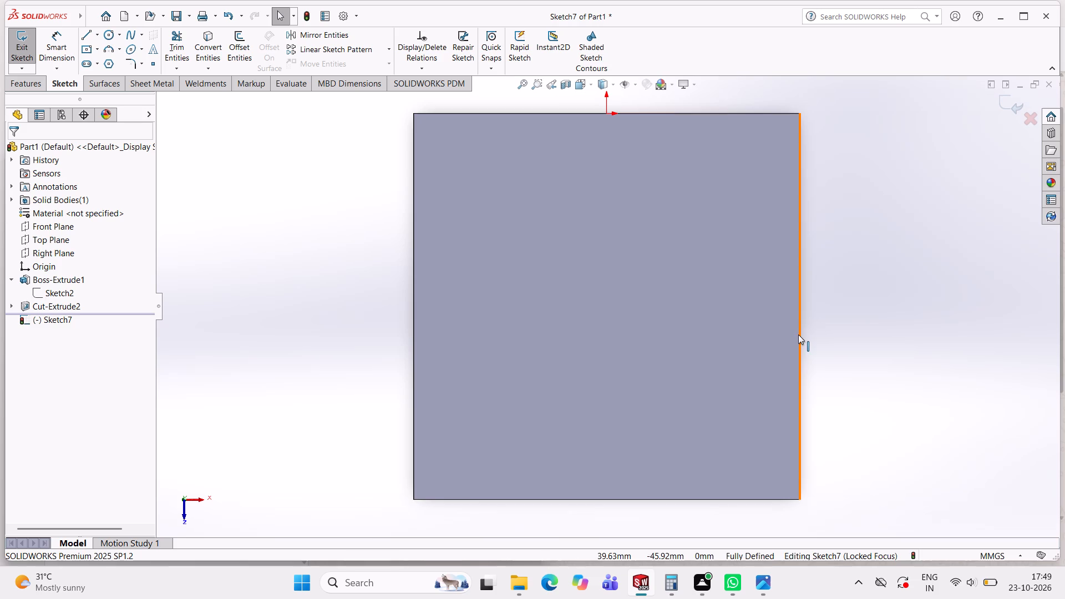
Offset the block's +X edge 10 mm inward over the top face, with the offset dimension added.
click(798, 334)
click(241, 39)
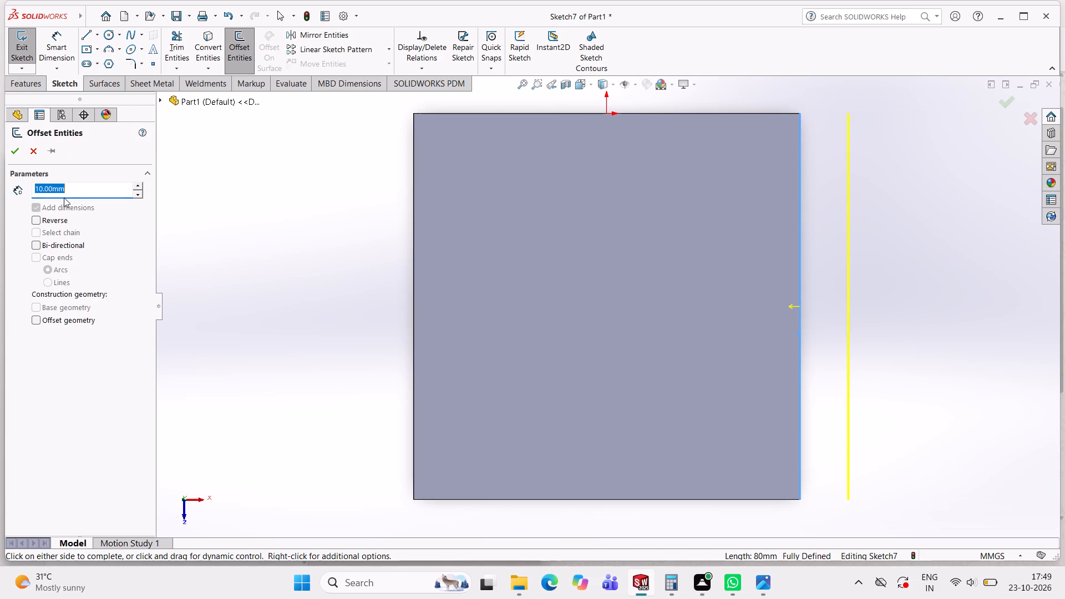
text(10)
key(Return)
double_click(138, 188)
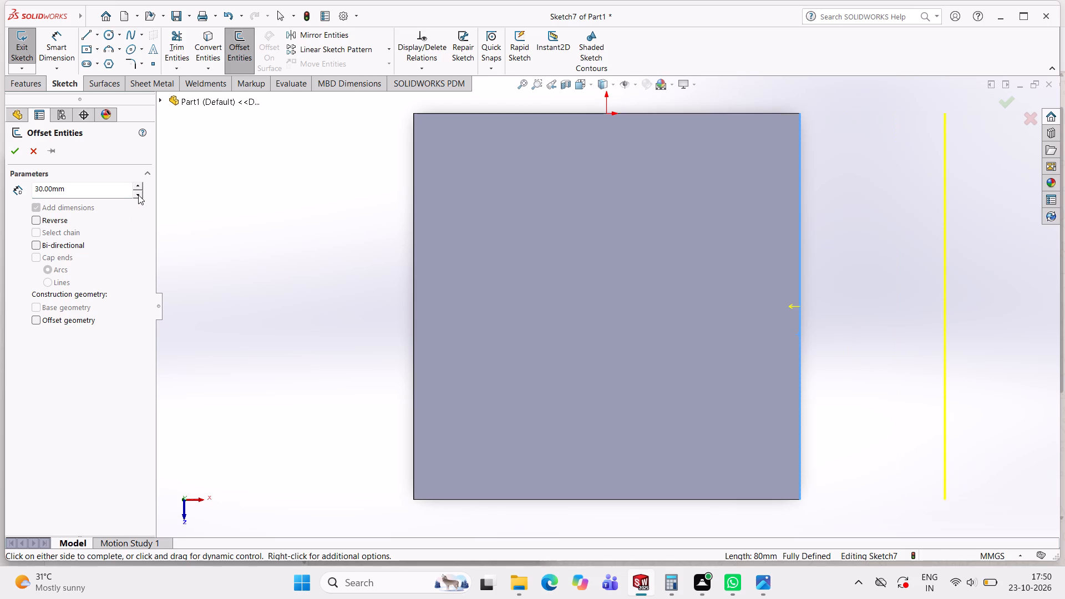
double_click(139, 195)
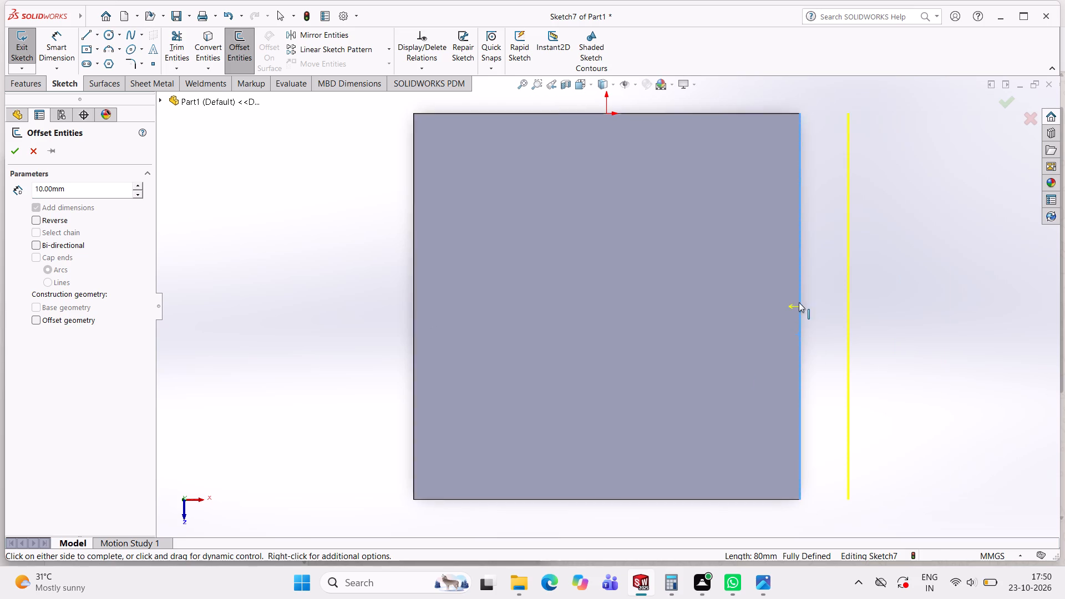
drag(793, 304, 767, 311)
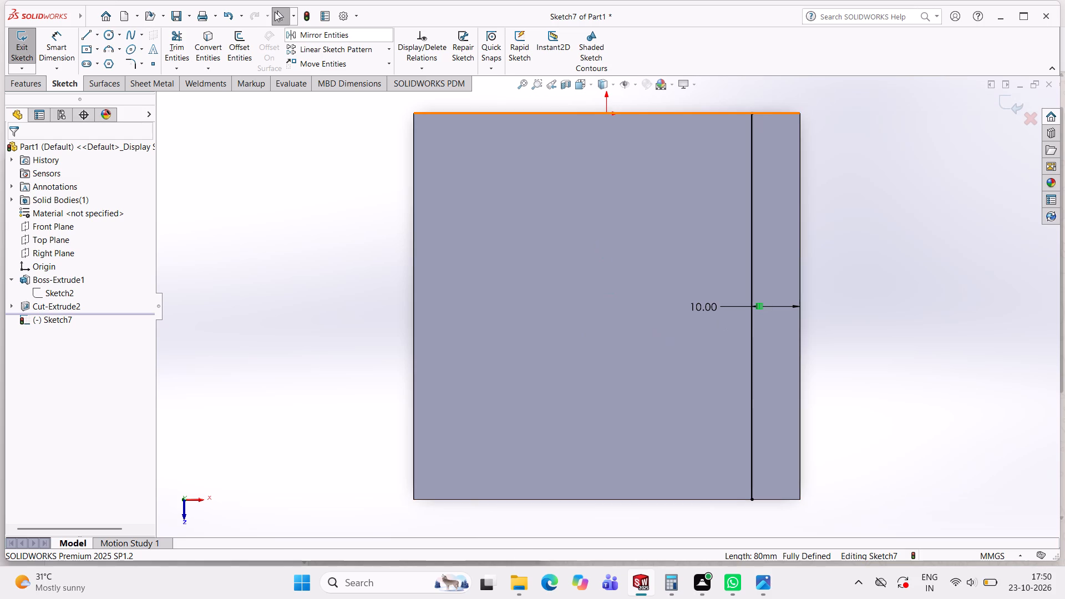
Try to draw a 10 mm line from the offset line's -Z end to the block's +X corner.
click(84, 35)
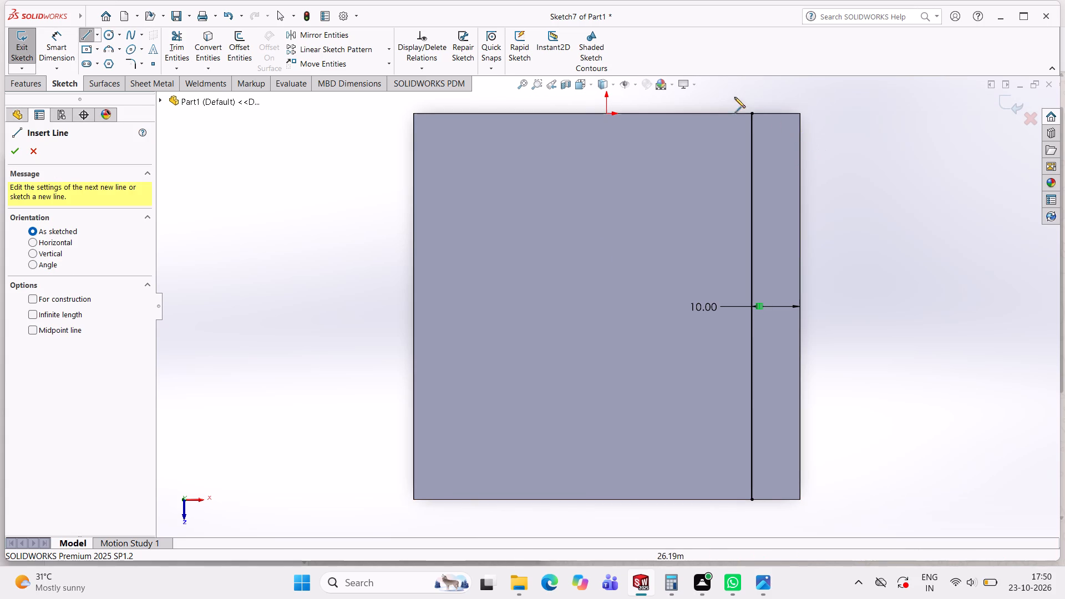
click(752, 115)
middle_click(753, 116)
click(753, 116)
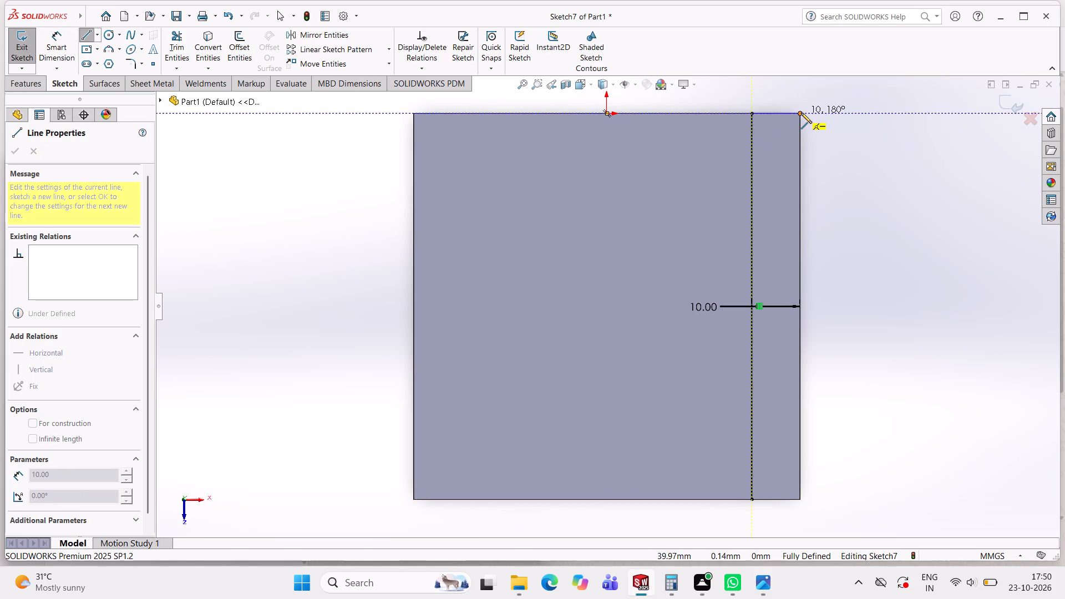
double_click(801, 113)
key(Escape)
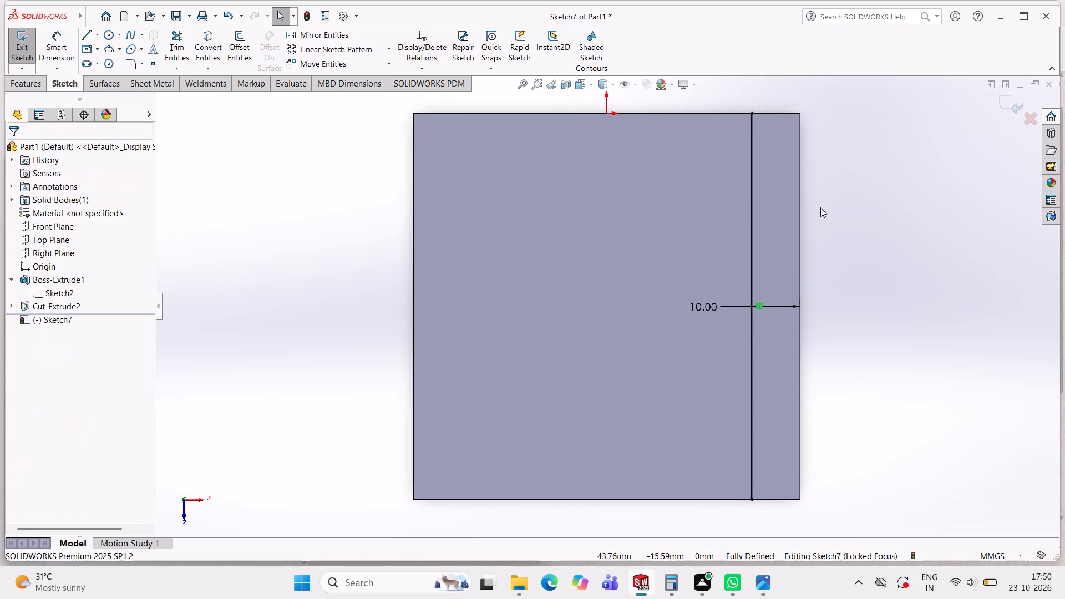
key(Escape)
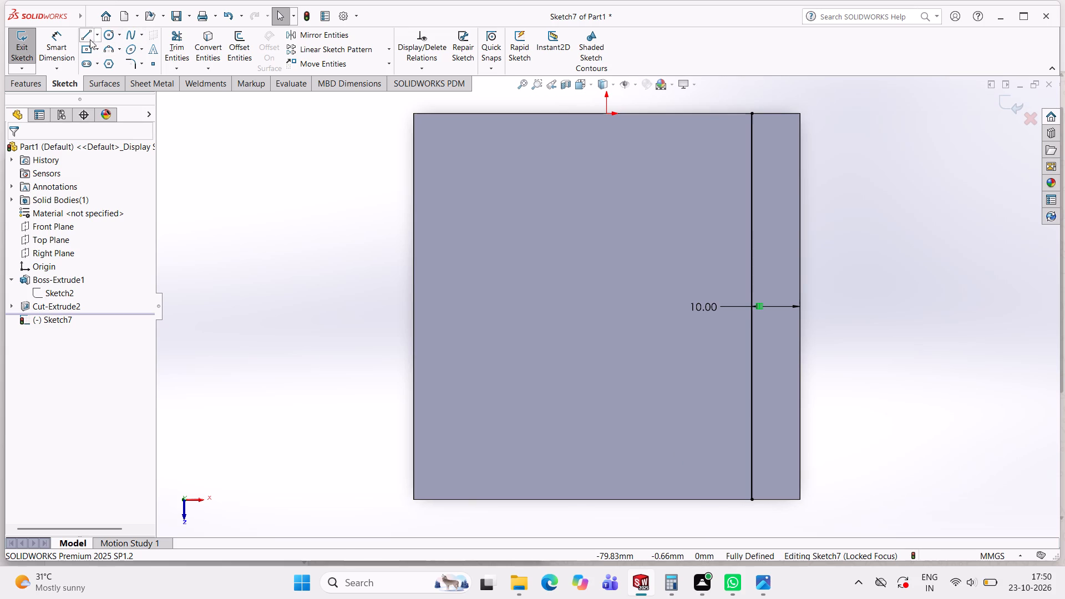
Draw a 10 mm horizontal line from the offset line's +Z end to the block's +X corner, and exit the sketch.
double_click(86, 35)
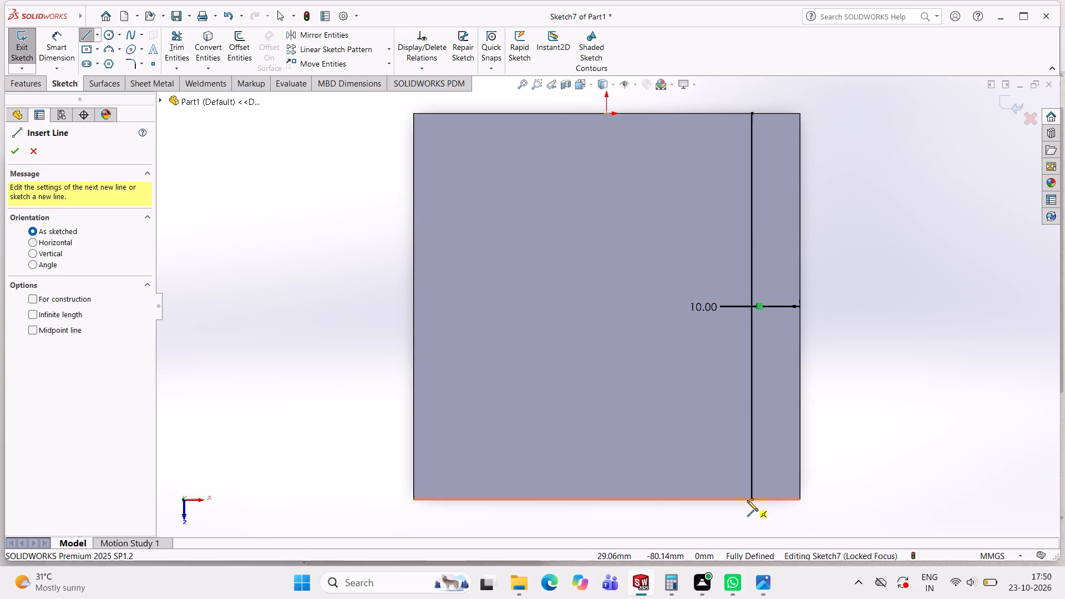
click(752, 498)
click(800, 498)
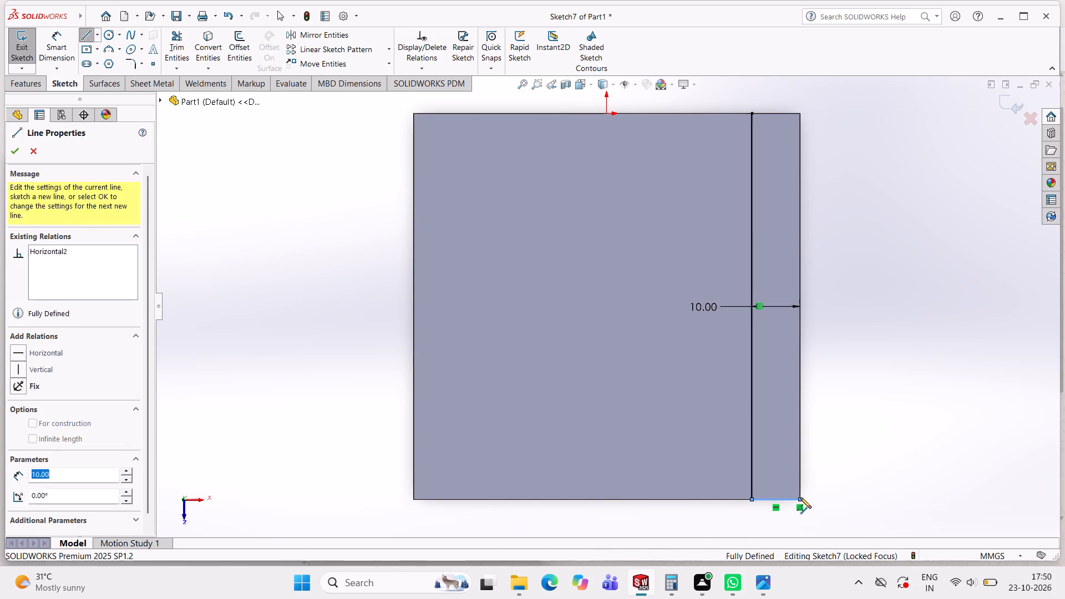
key(Escape)
key(Escape)
key(Escape)
key(Escape)
key(Escape)
key(Escape)
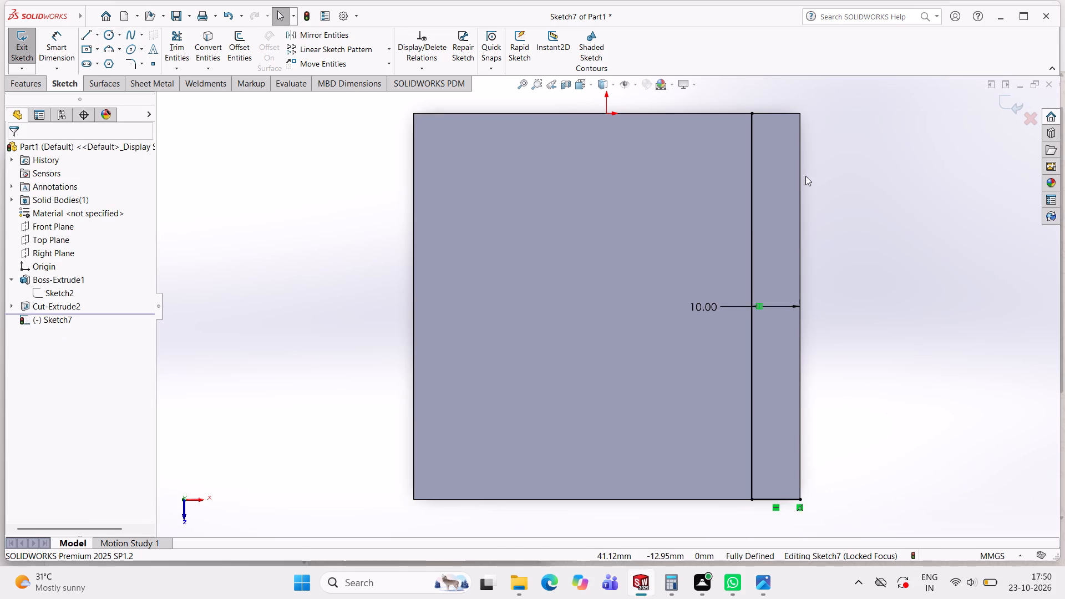
middle_drag(585, 301, 640, 182)
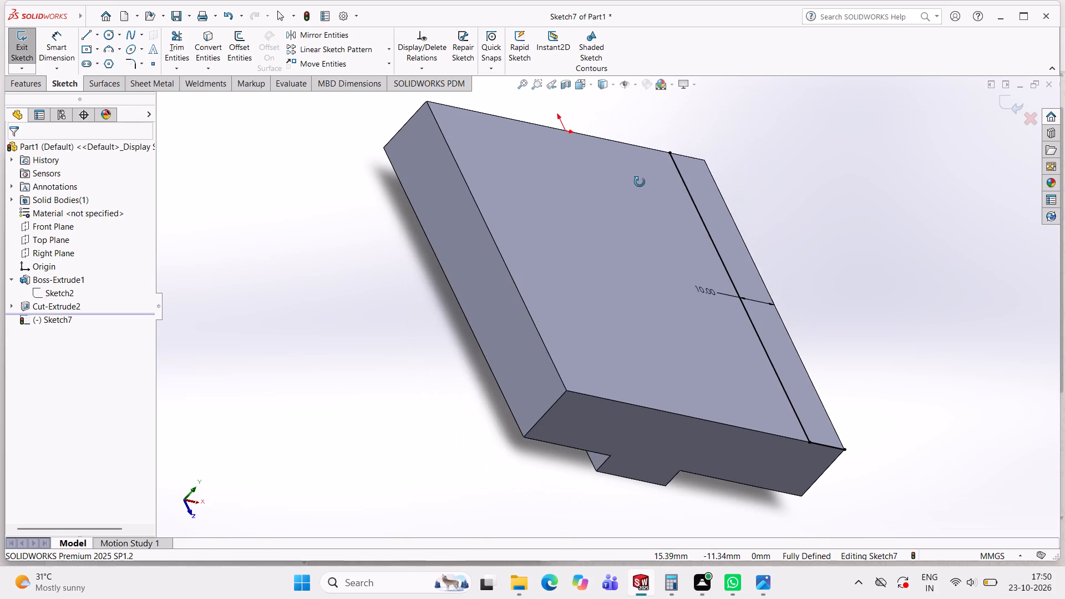
middle_drag(640, 182, 599, 397)
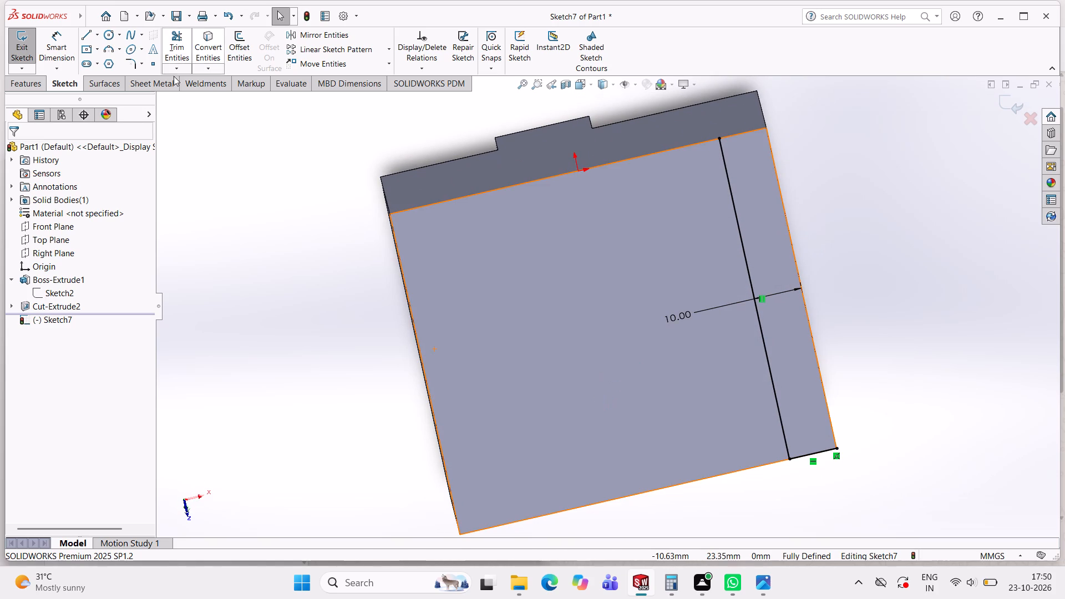
click(1002, 101)
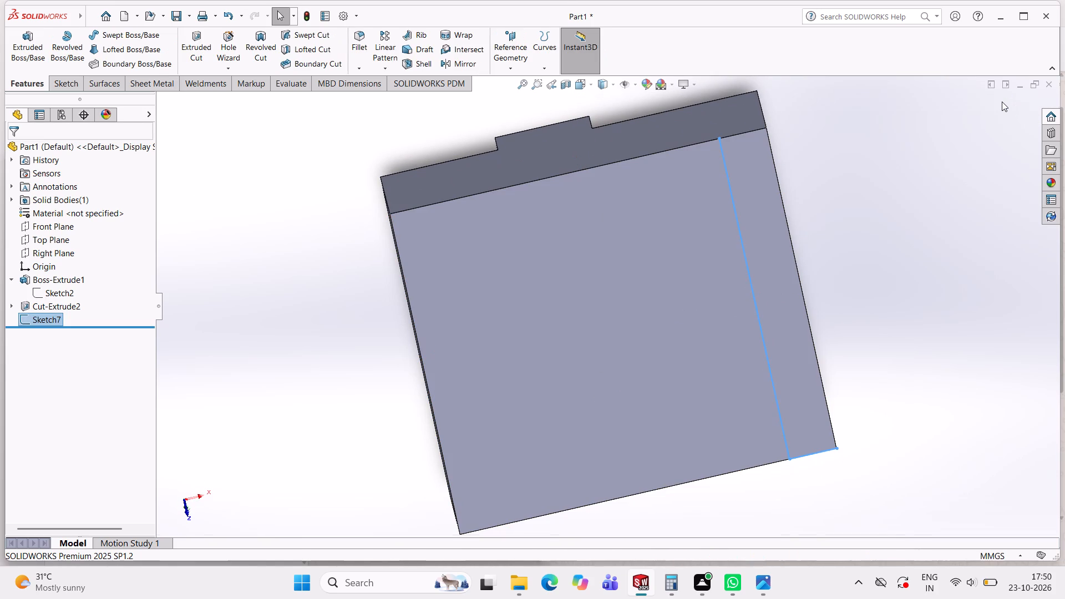
Reopen the wall sketch, close the profile with an 80 mm line along the +X edge and a 10 mm line at the -Z end, and exit.
middle_drag(693, 286, 678, 249)
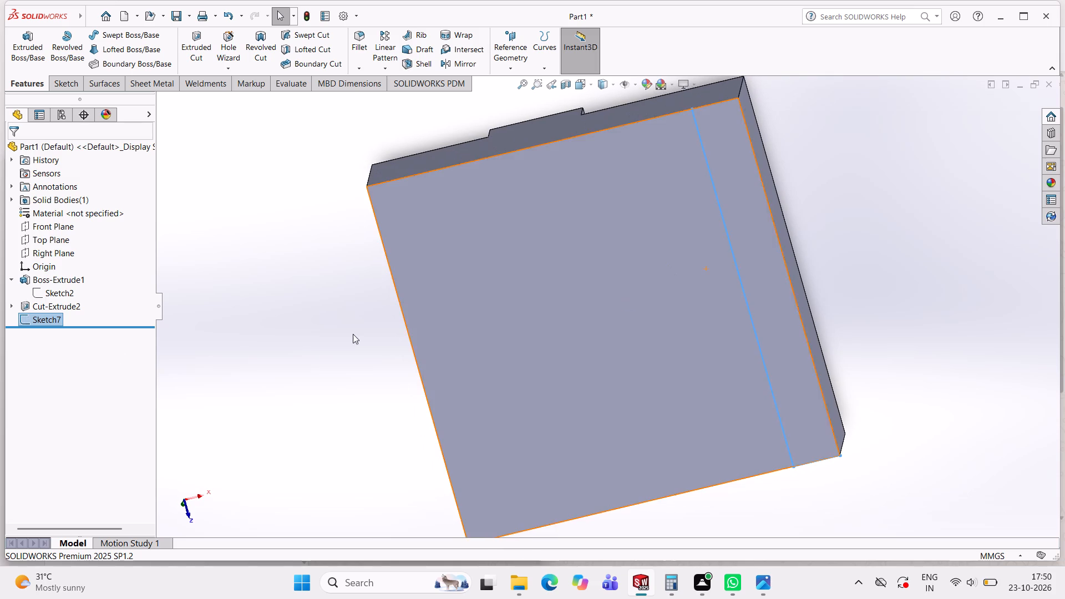
click(43, 318)
click(57, 287)
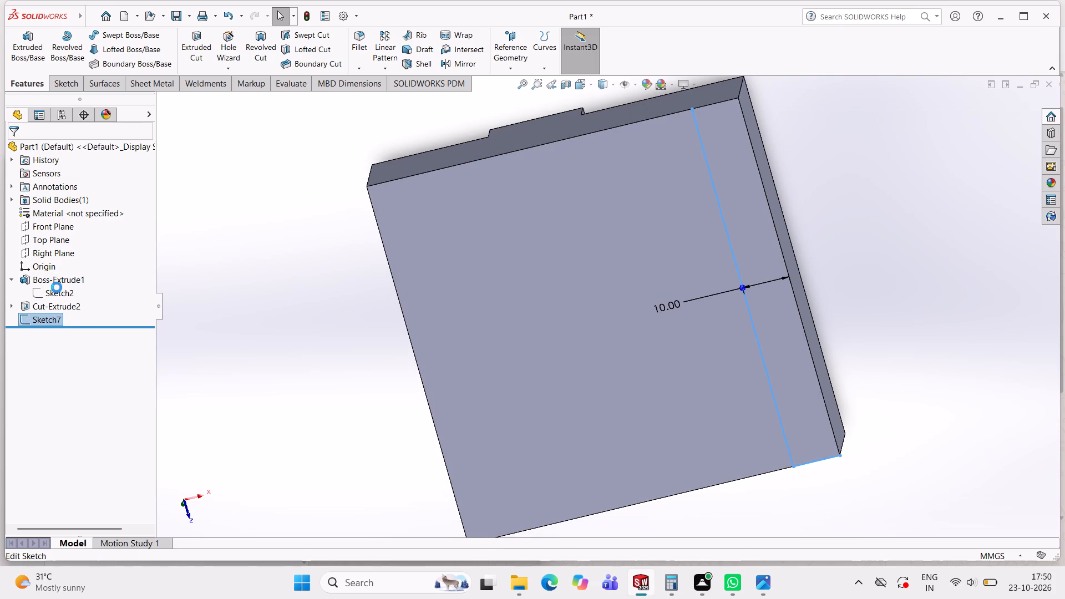
double_click(85, 34)
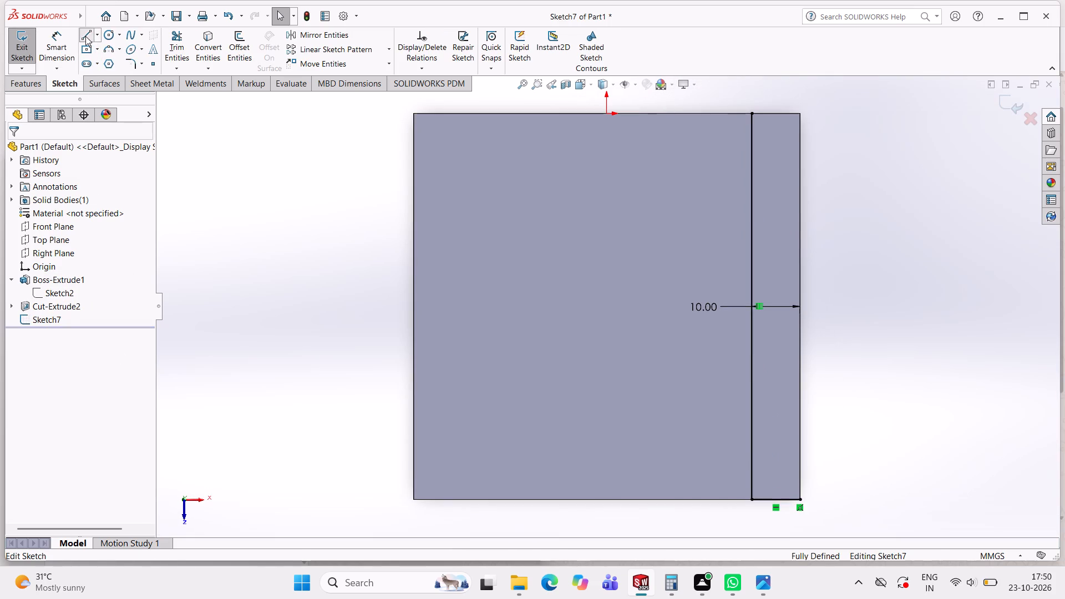
click(801, 113)
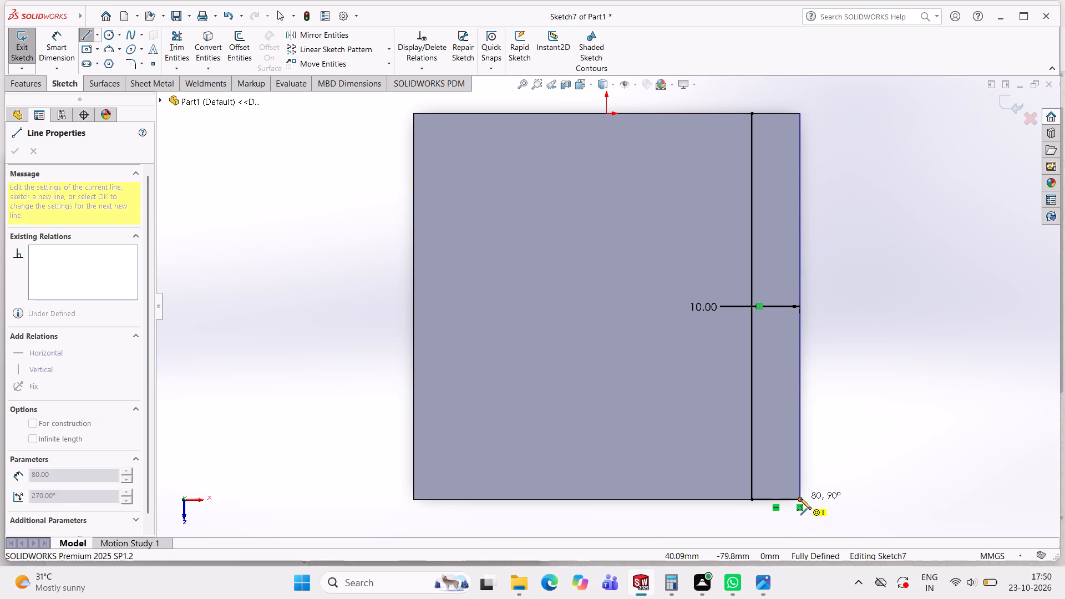
click(800, 498)
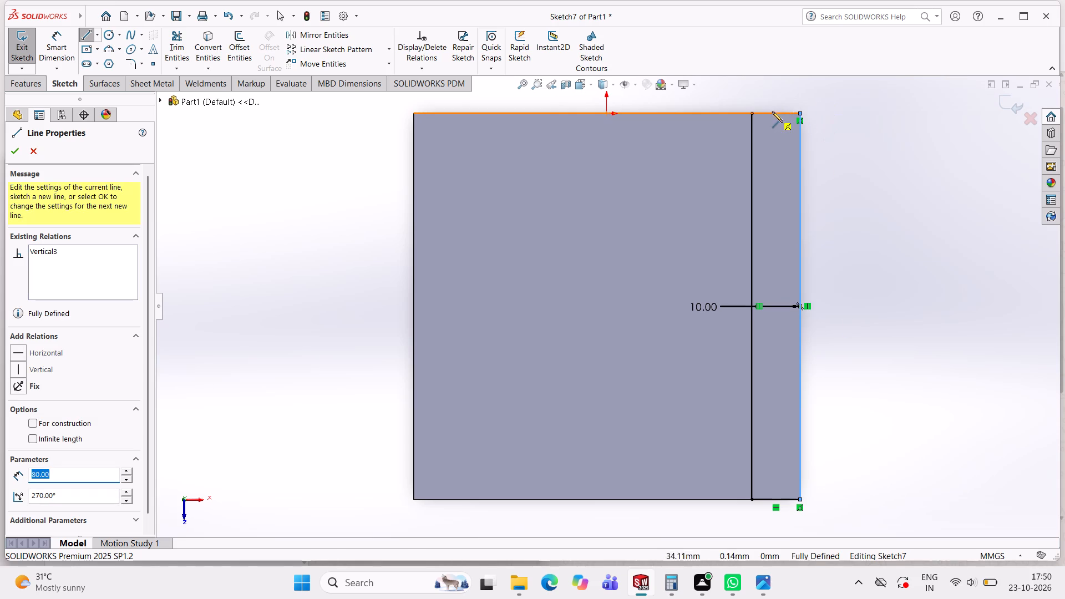
double_click(752, 113)
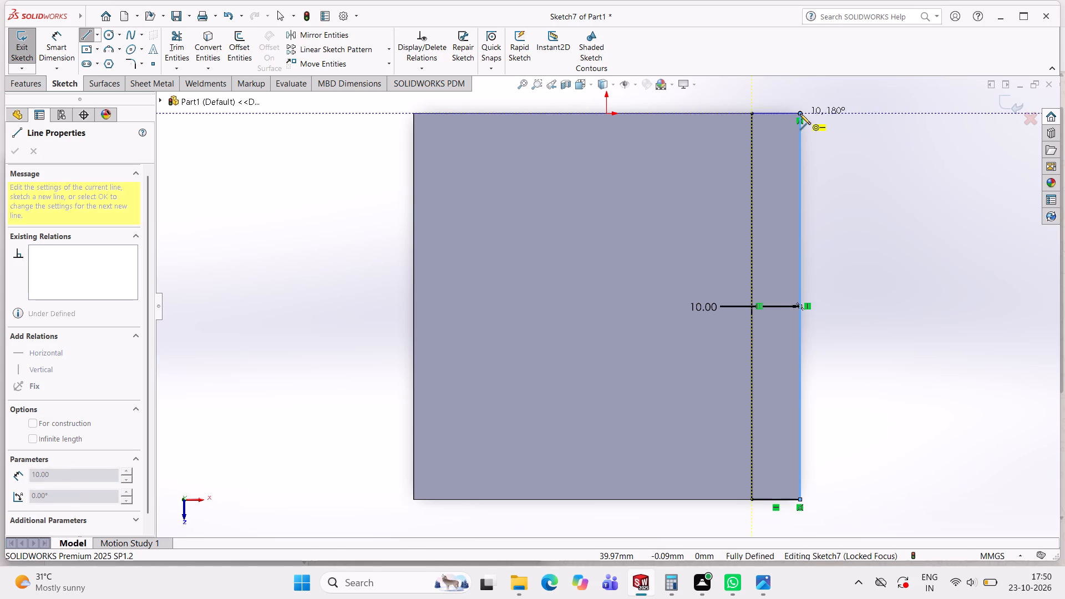
click(800, 111)
key(Escape)
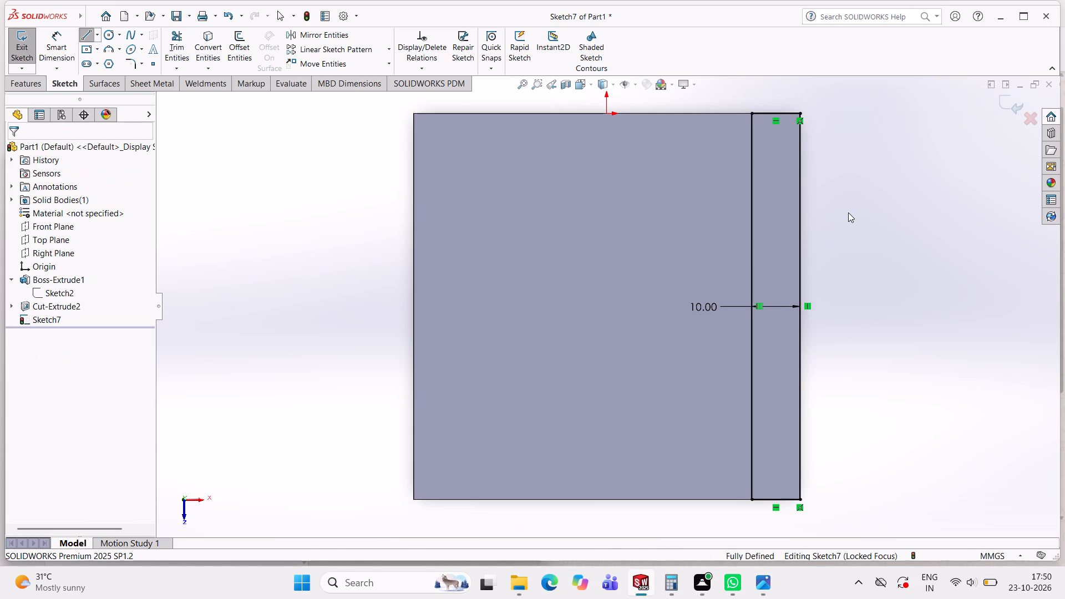
key(Escape)
key(Escape)
double_click(1006, 103)
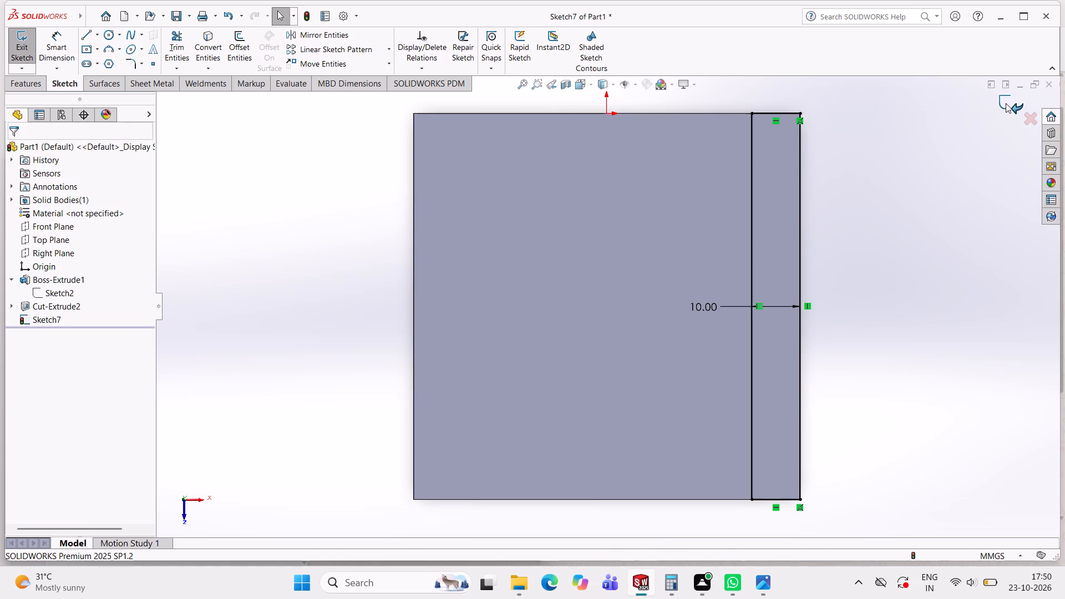
Extrude the closed 10 mm wide wall profile upward from the block's top face, blind, 40 mm, merged with the body.
middle_drag(682, 302, 709, 221)
middle_click(709, 221)
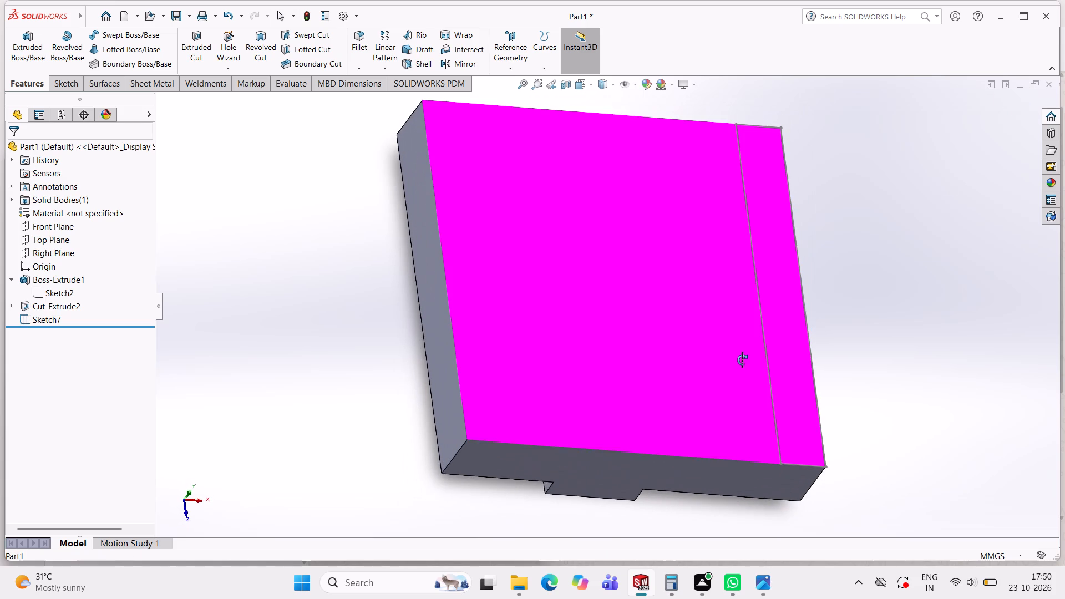
click(911, 393)
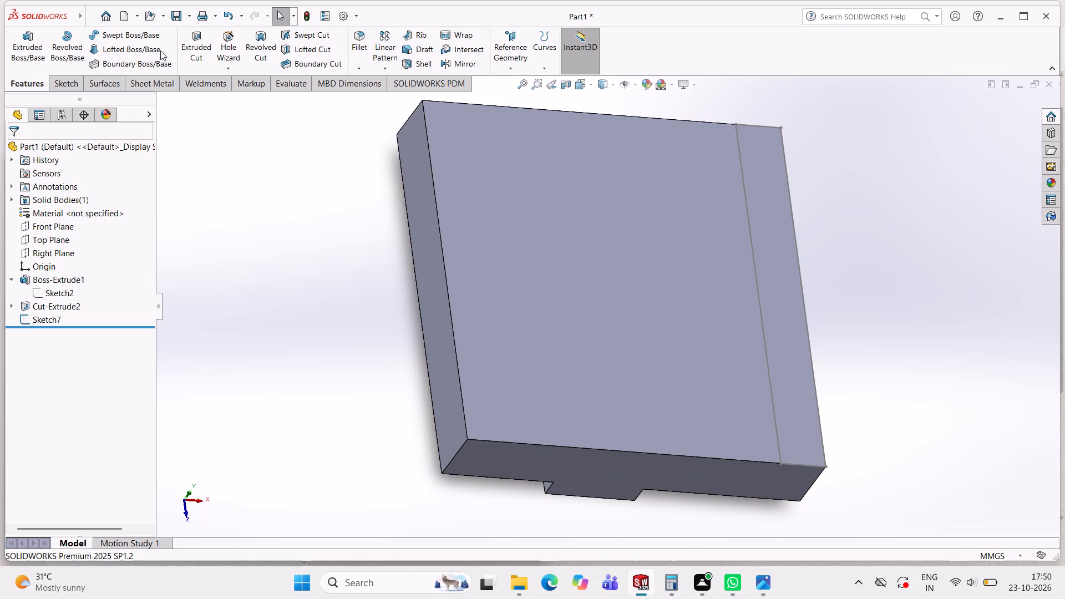
click(29, 49)
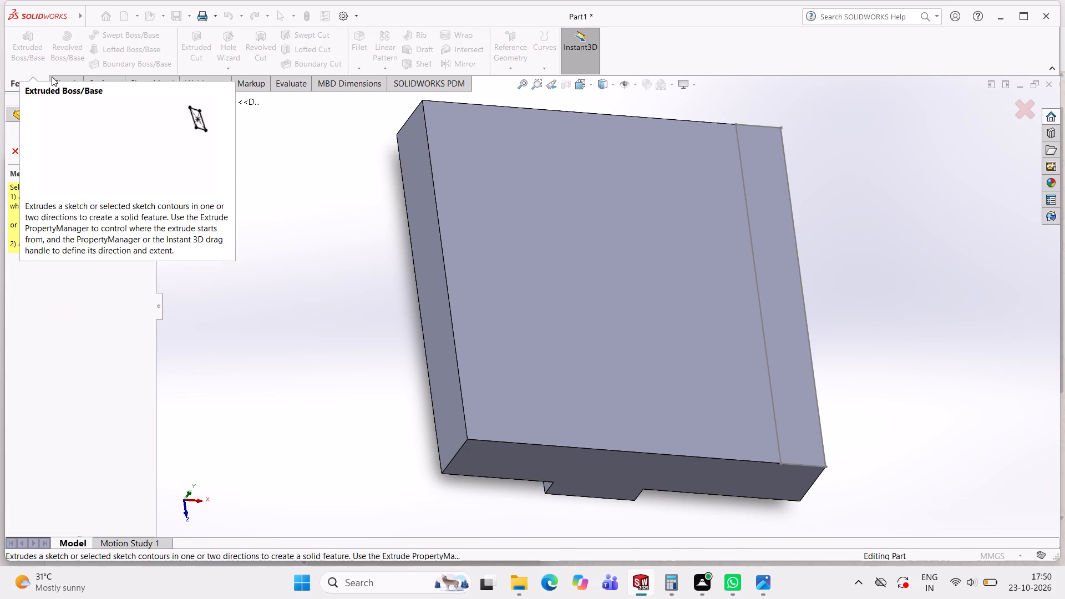
click(753, 240)
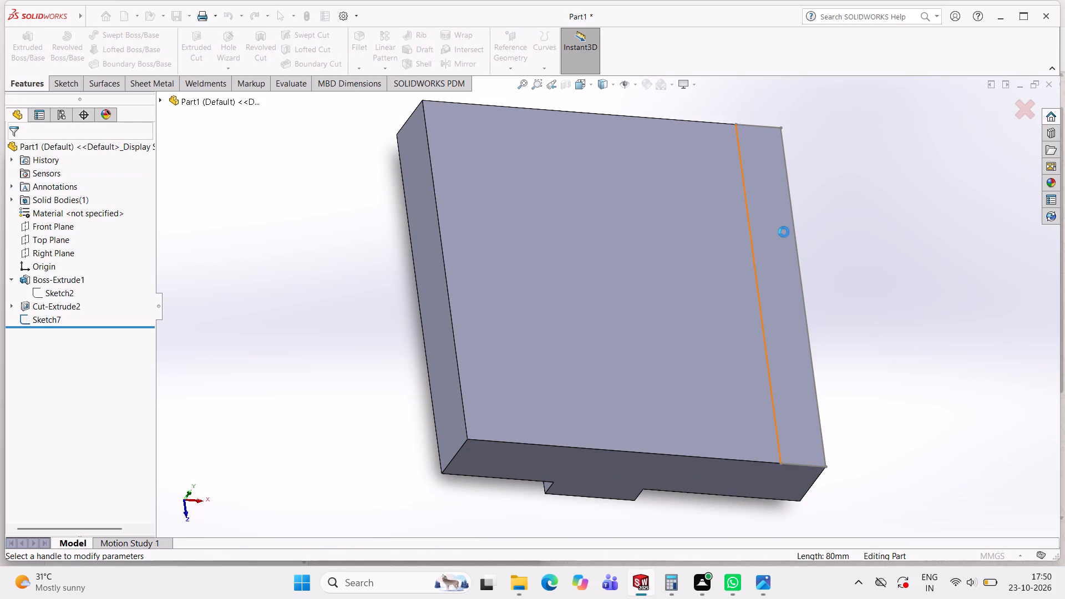
middle_drag(768, 248, 741, 144)
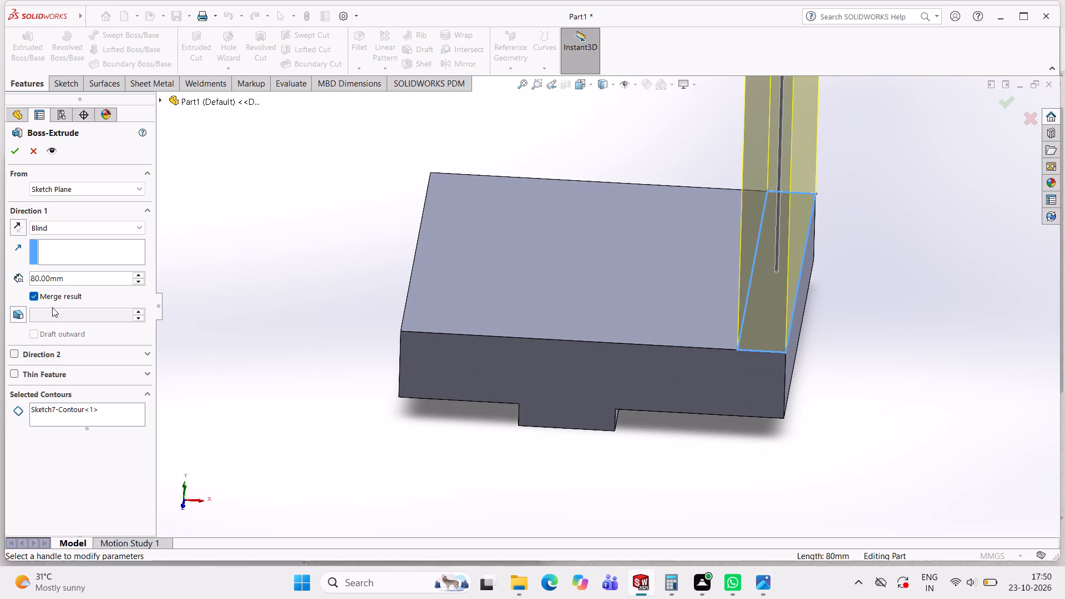
double_click(70, 281)
drag(71, 282, 3, 291)
text(40)
key(Return)
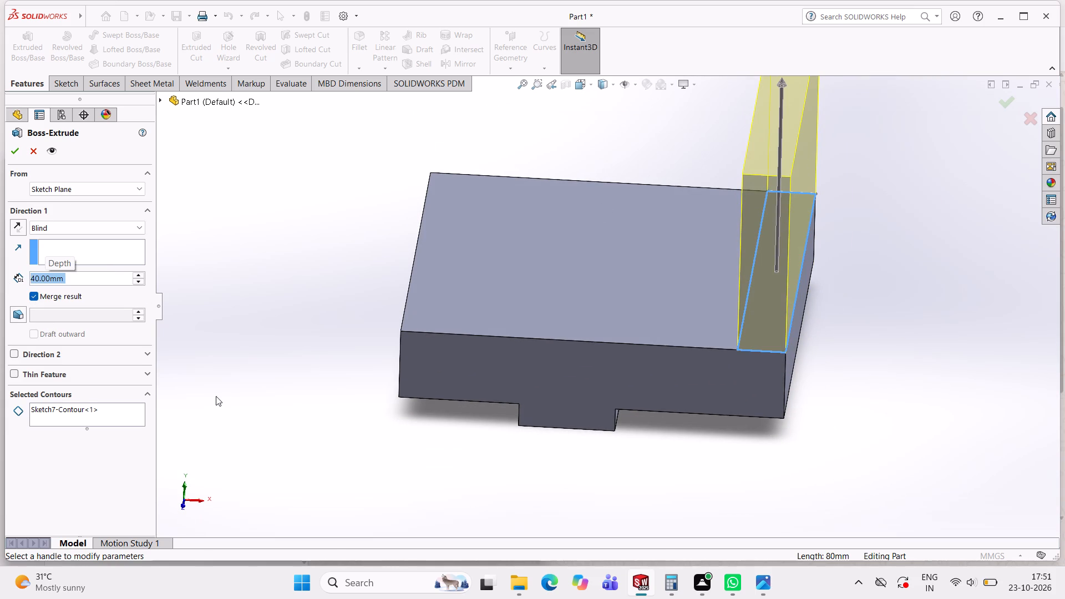
middle_drag(449, 446, 486, 440)
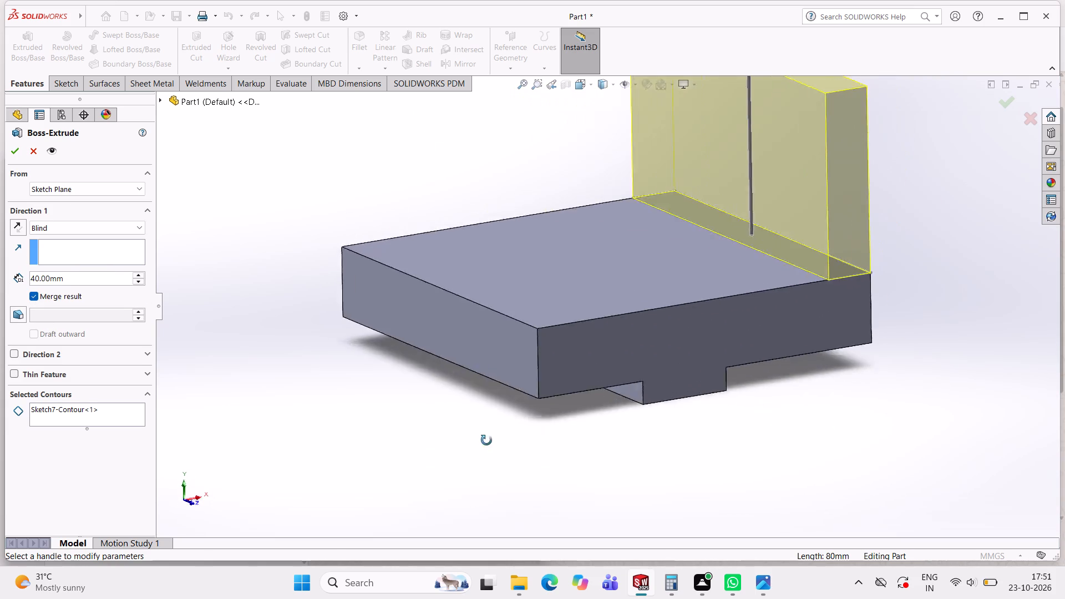
middle_drag(486, 440, 470, 361)
middle_drag(463, 378, 461, 383)
middle_drag(460, 389, 457, 420)
middle_drag(459, 424, 465, 432)
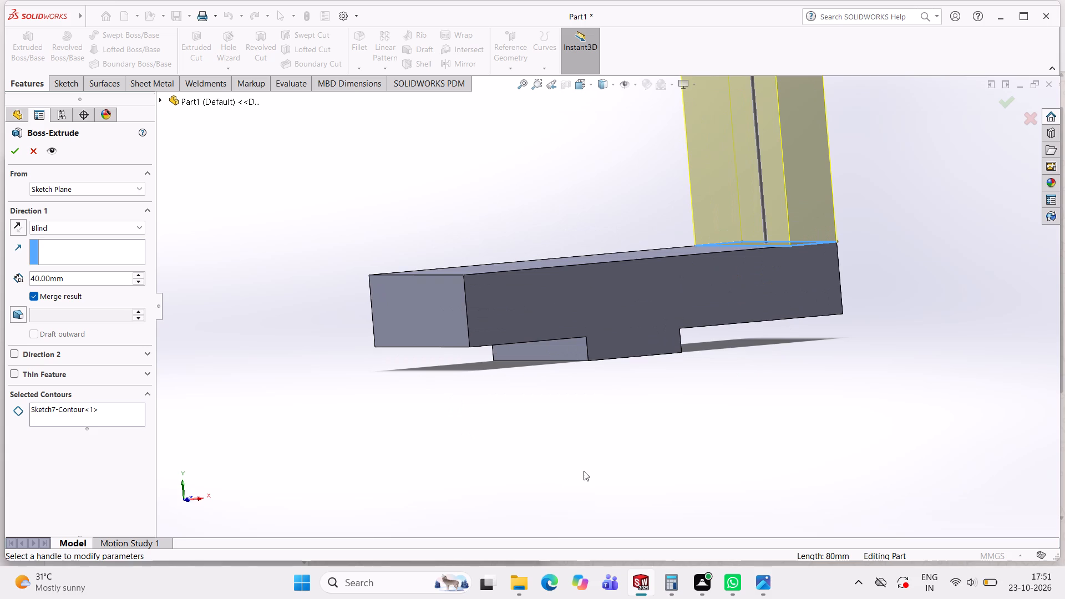
double_click(581, 493)
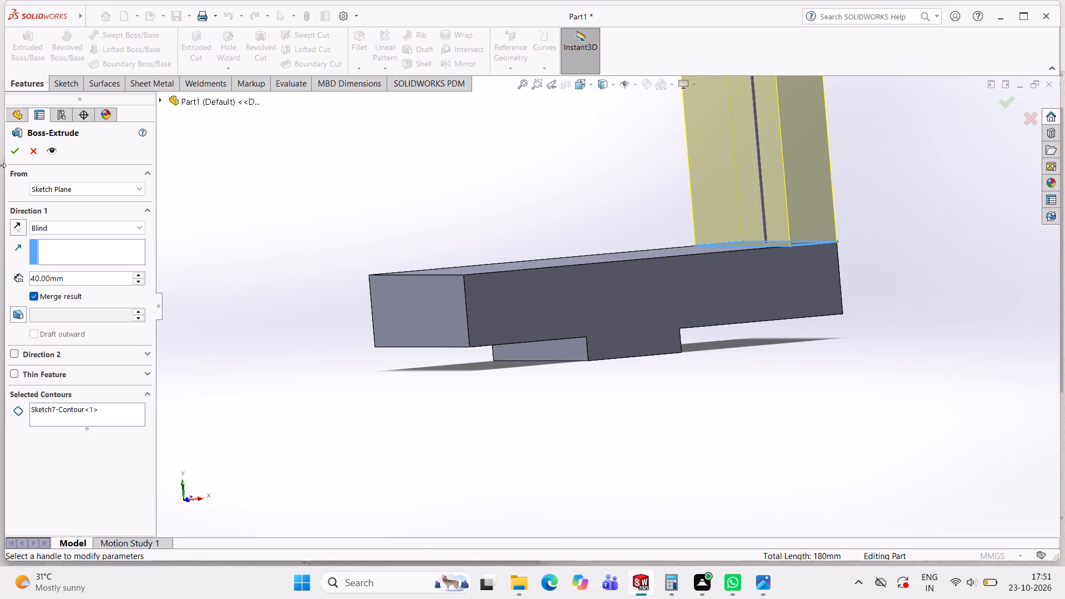
click(19, 154)
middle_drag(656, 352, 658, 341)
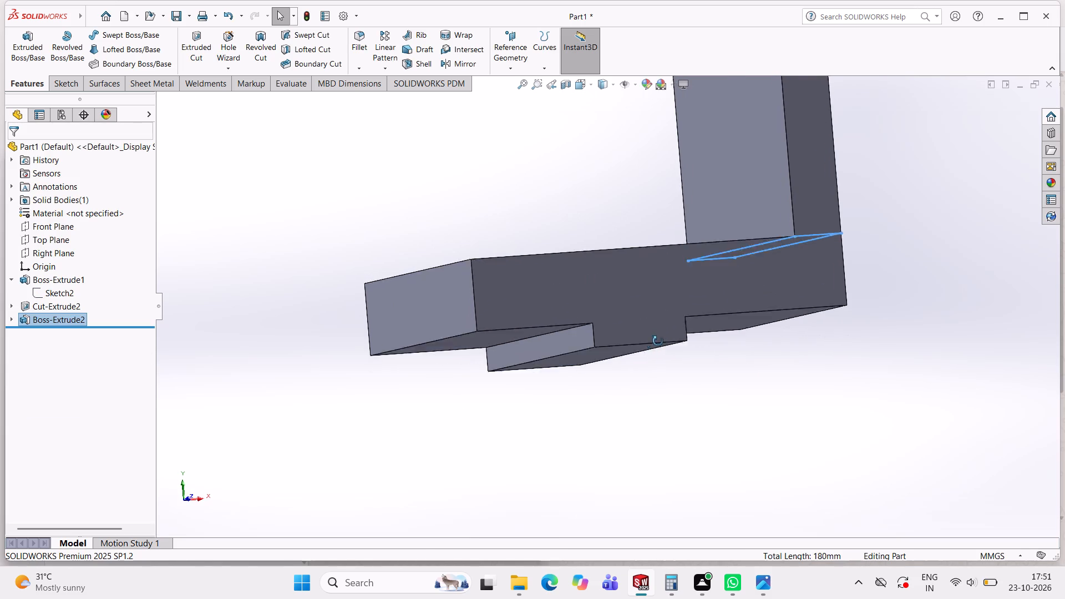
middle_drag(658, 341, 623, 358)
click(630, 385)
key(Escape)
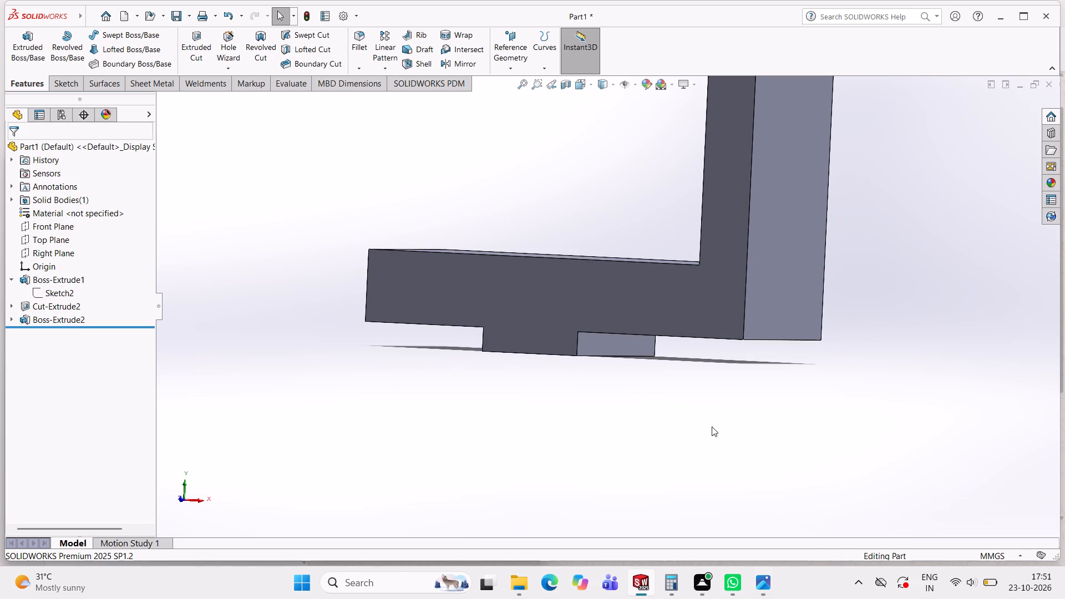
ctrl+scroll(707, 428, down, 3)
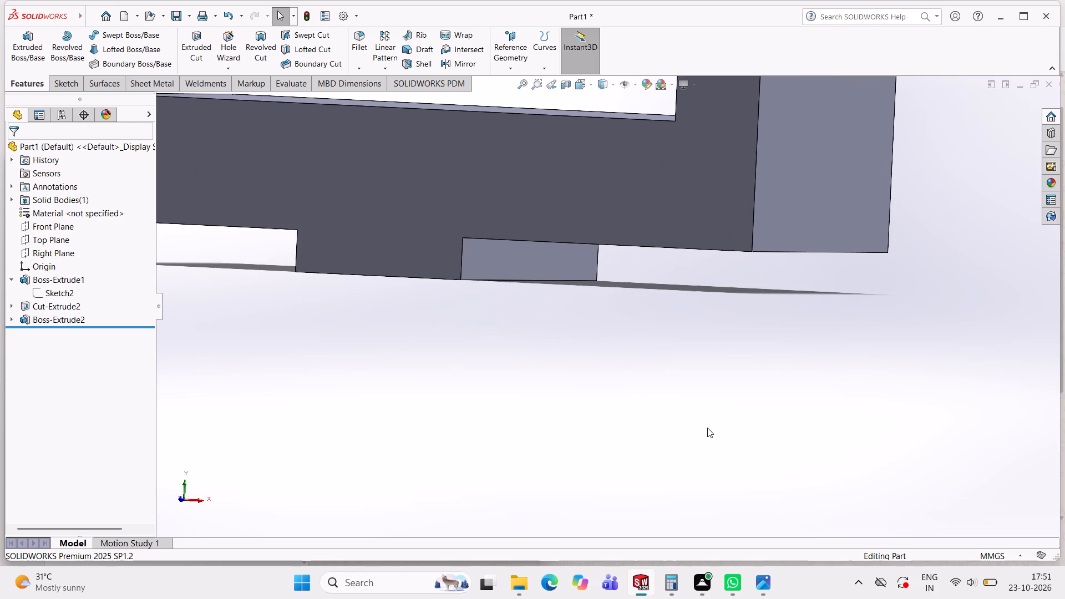
Examine the bracket with its new wall and compare it with the reference drawing.
ctrl+scroll(707, 428, up, 9)
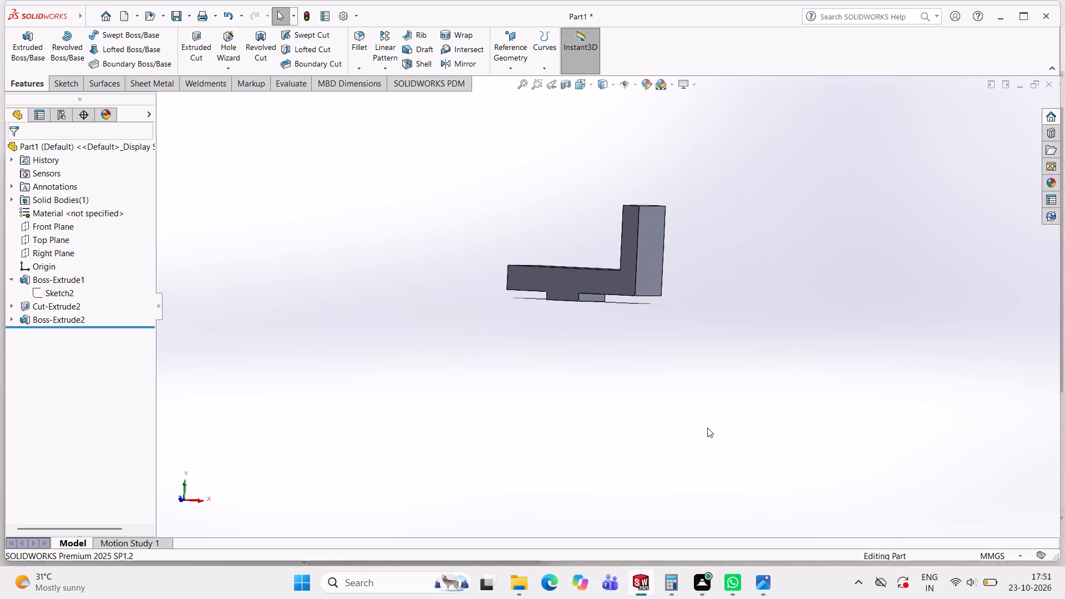
double_click(519, 83)
middle_drag(641, 273, 692, 299)
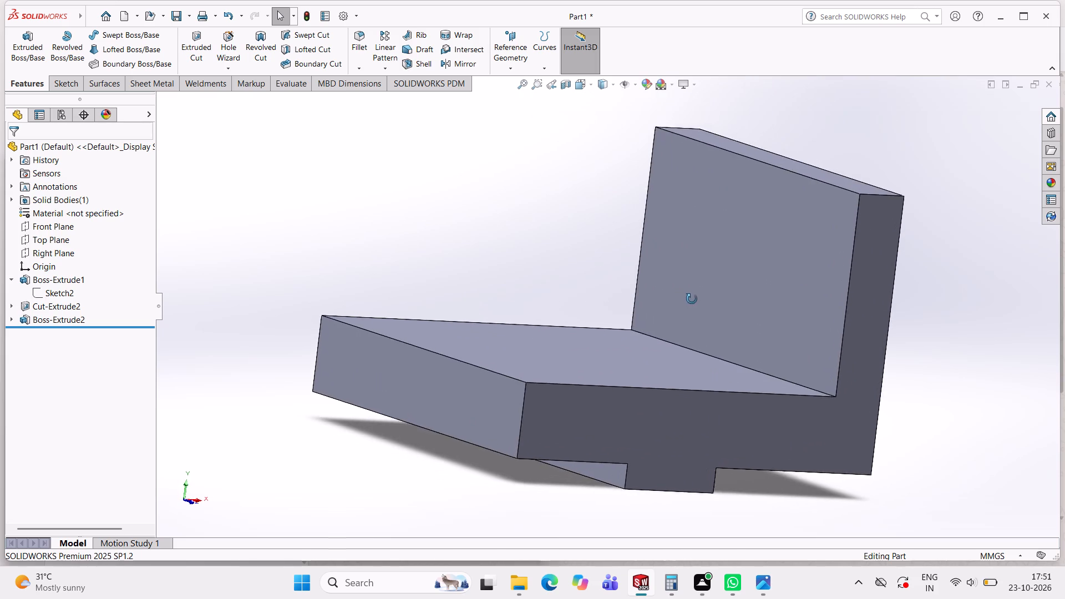
middle_drag(692, 299, 688, 288)
click(763, 580)
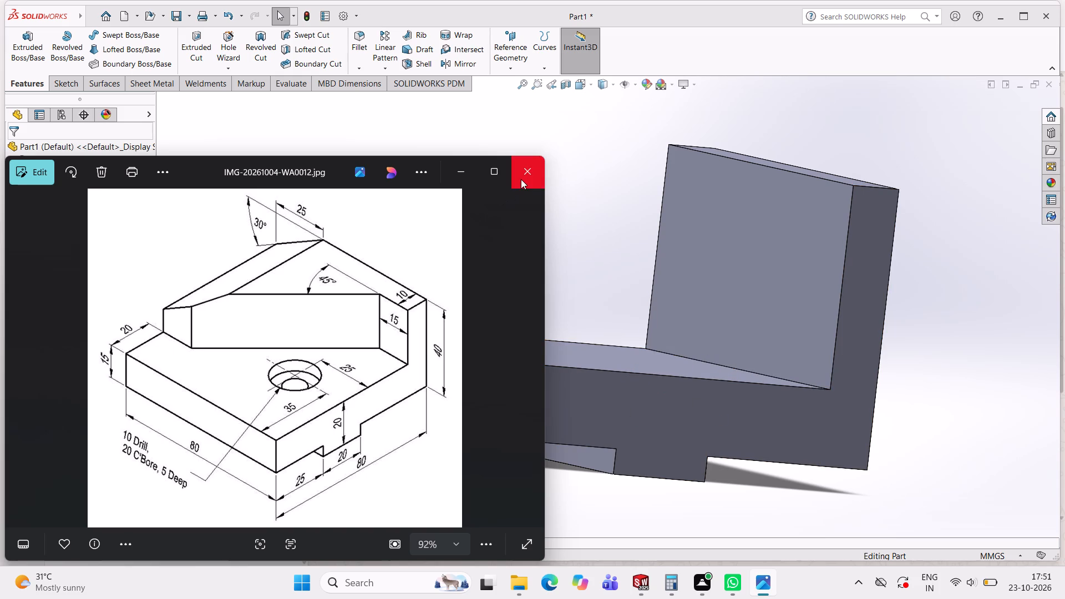
click(460, 176)
Start a sketch on the base block's top face and draw a line about 27 mm long from its -X corner along the -Z edge.
middle_drag(644, 292, 633, 384)
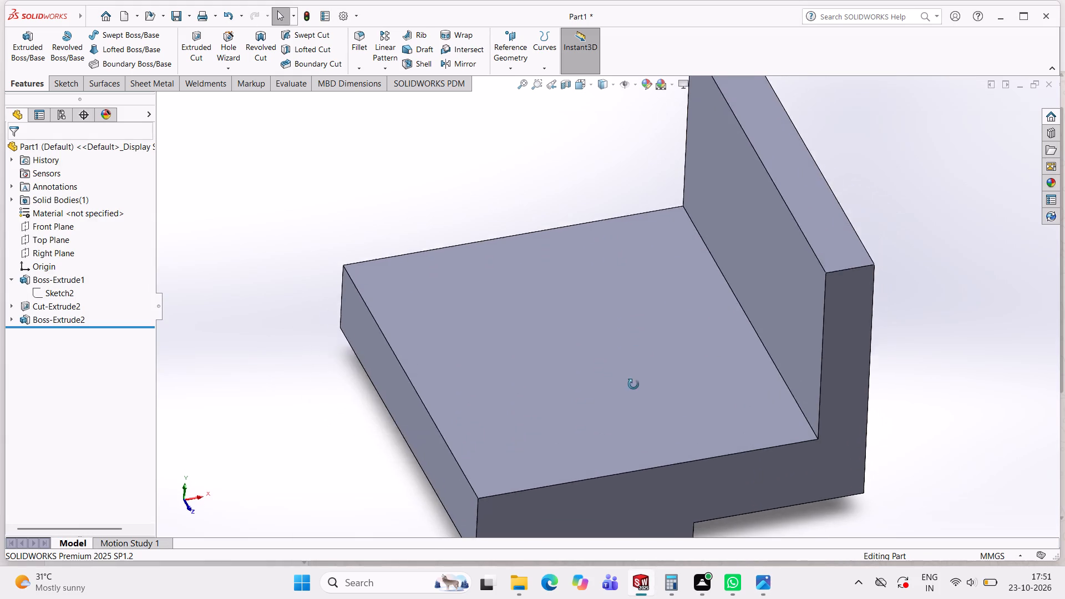
middle_drag(633, 384, 634, 407)
click(606, 392)
click(656, 361)
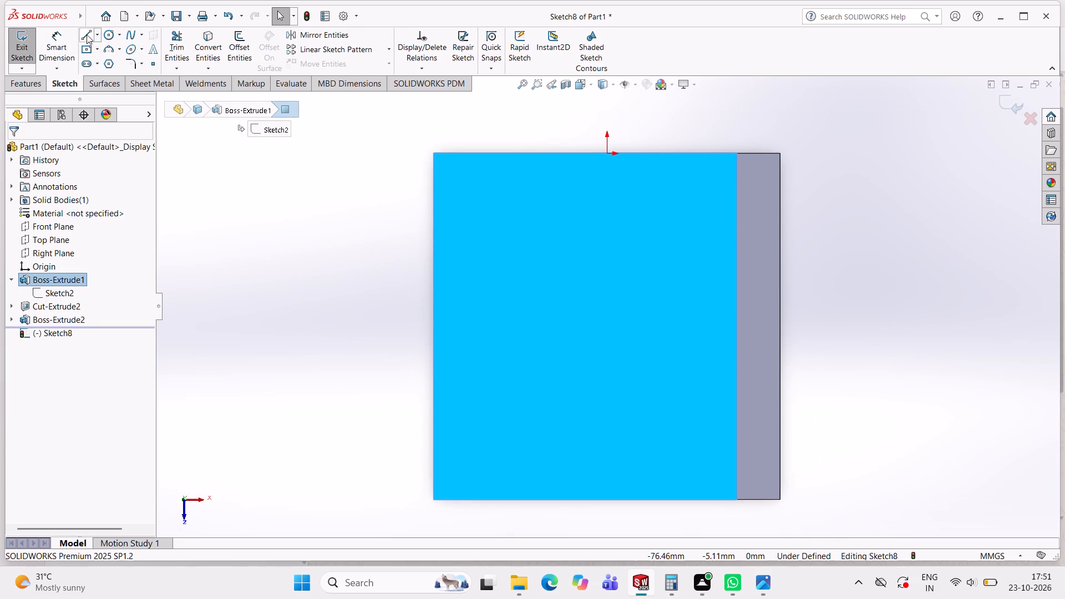
click(84, 36)
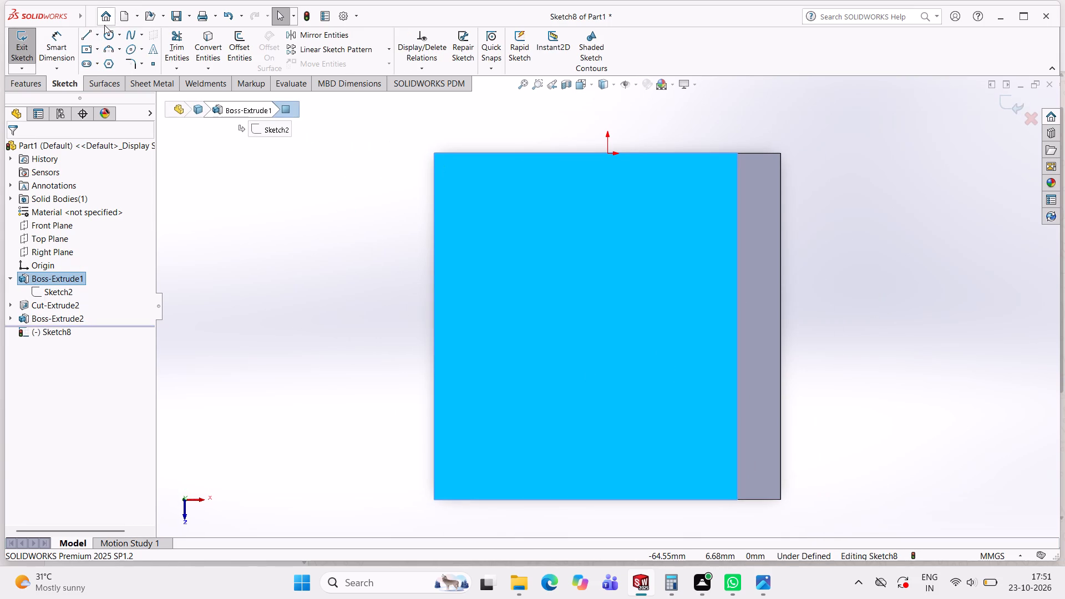
double_click(85, 32)
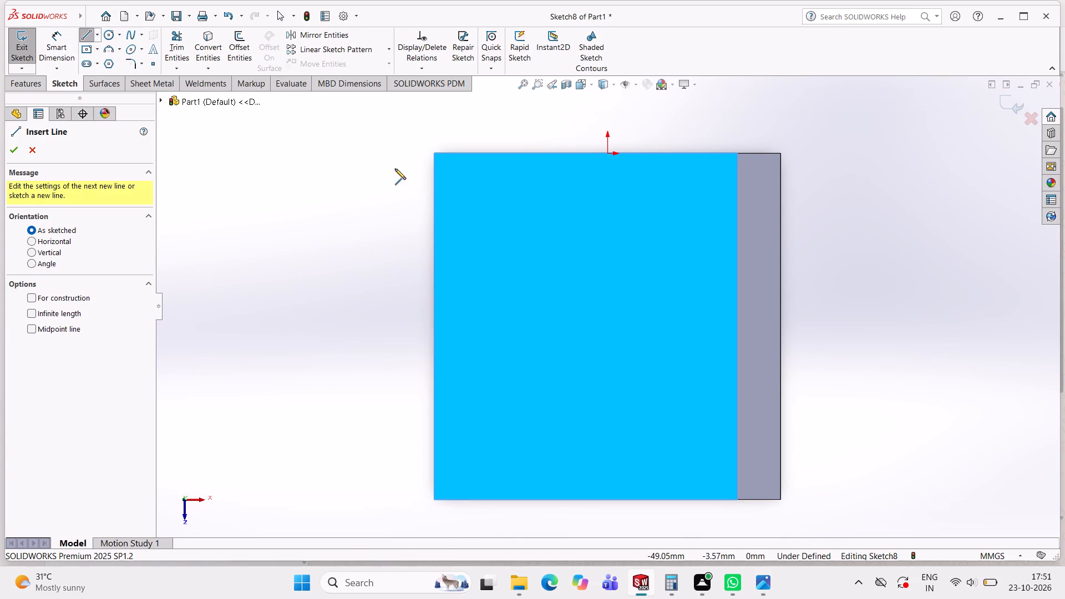
double_click(433, 154)
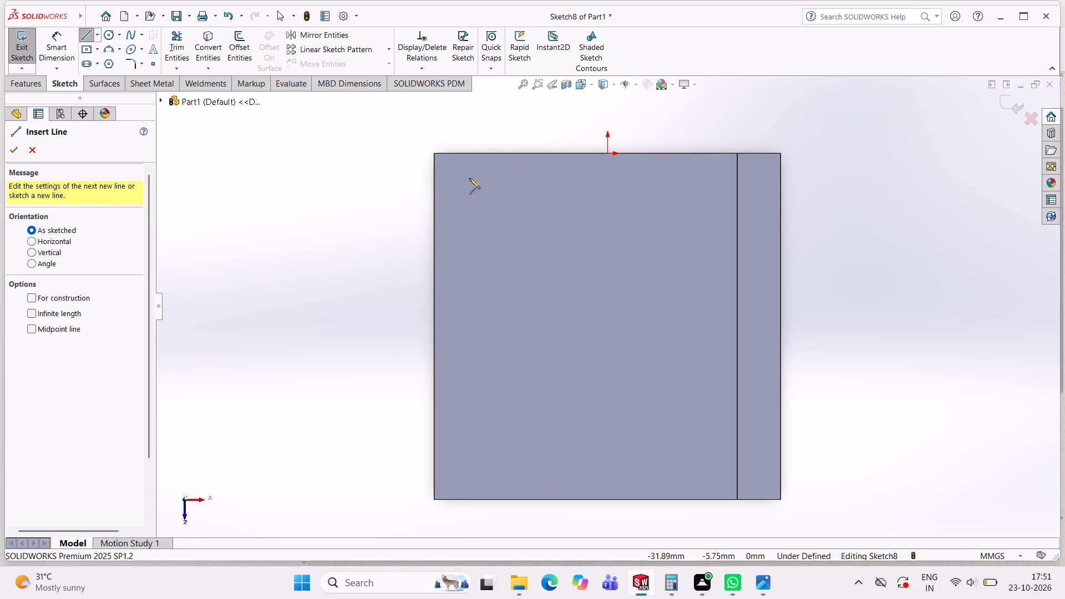
click(435, 153)
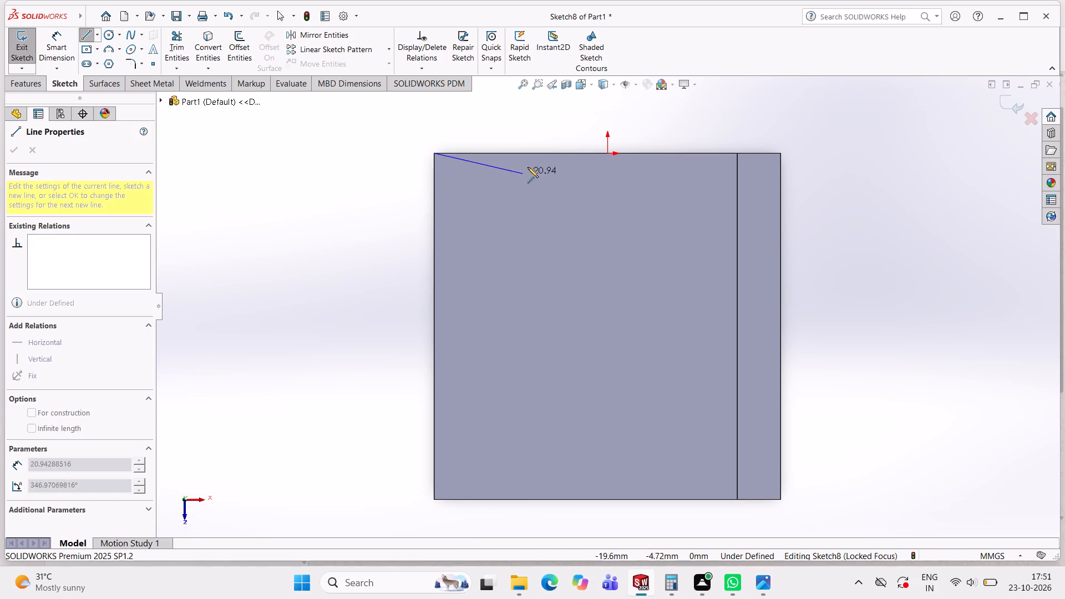
click(549, 151)
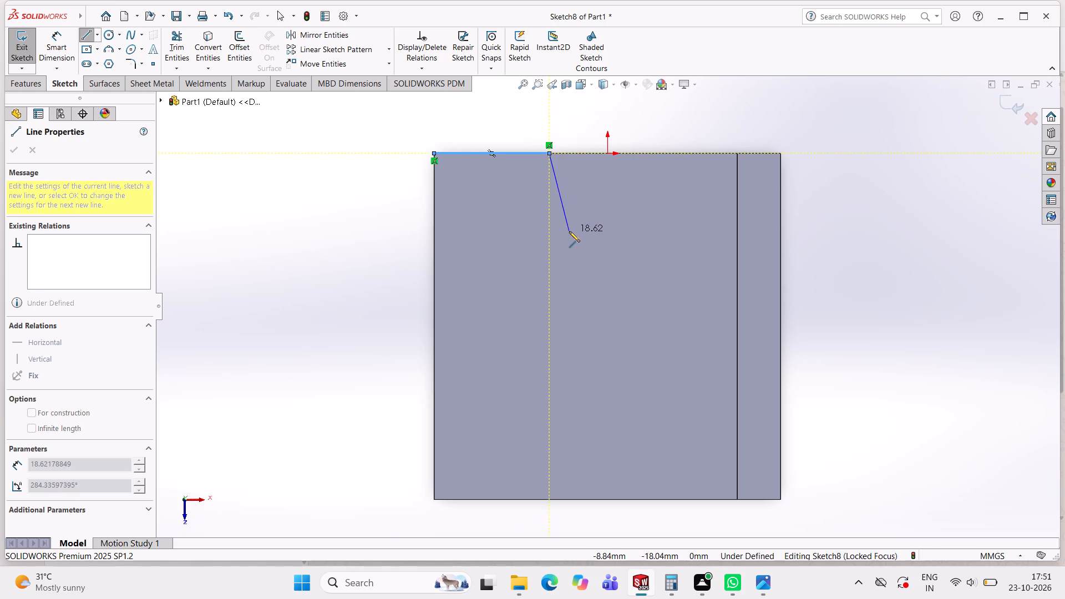
key(Escape)
key(Escape)
key(Escape)
key(Escape)
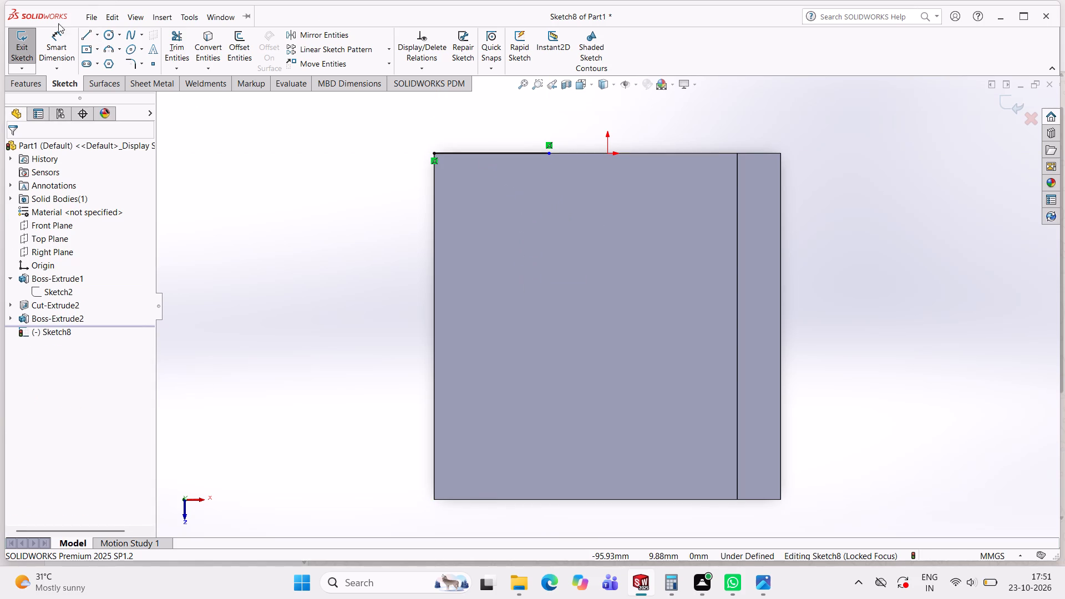
key(Escape)
Dimension the line on the -Z edge to 20 mm.
click(65, 45)
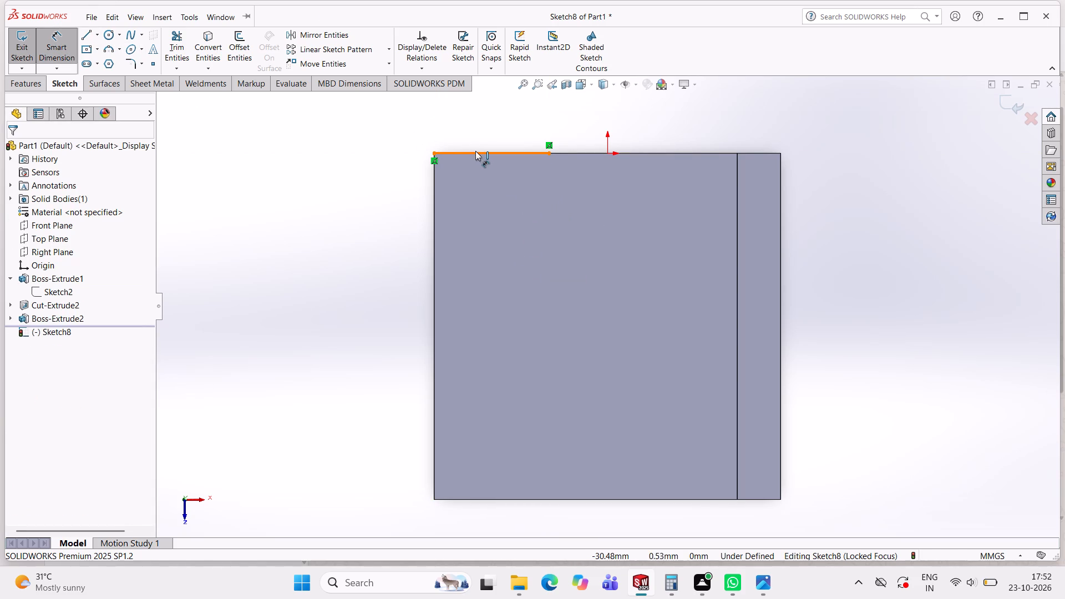
double_click(476, 149)
click(480, 153)
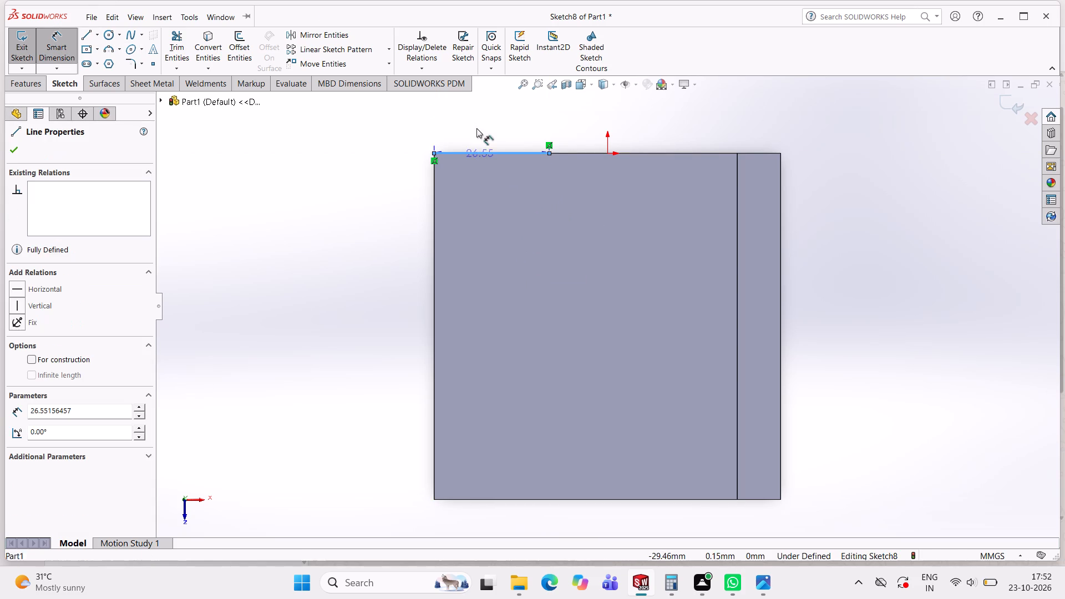
click(474, 121)
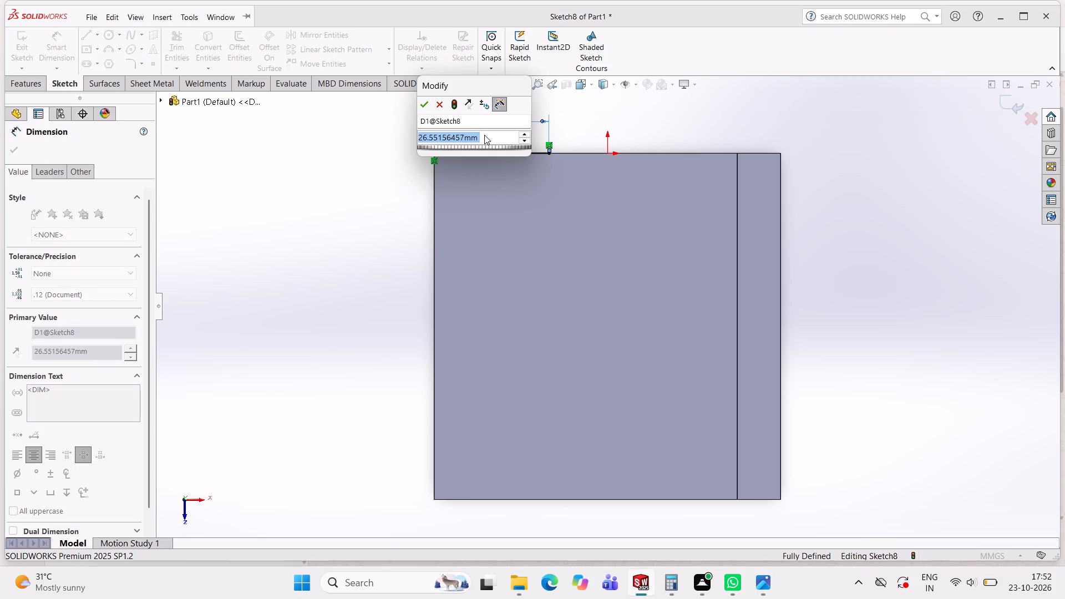
text(20)
key(Return)
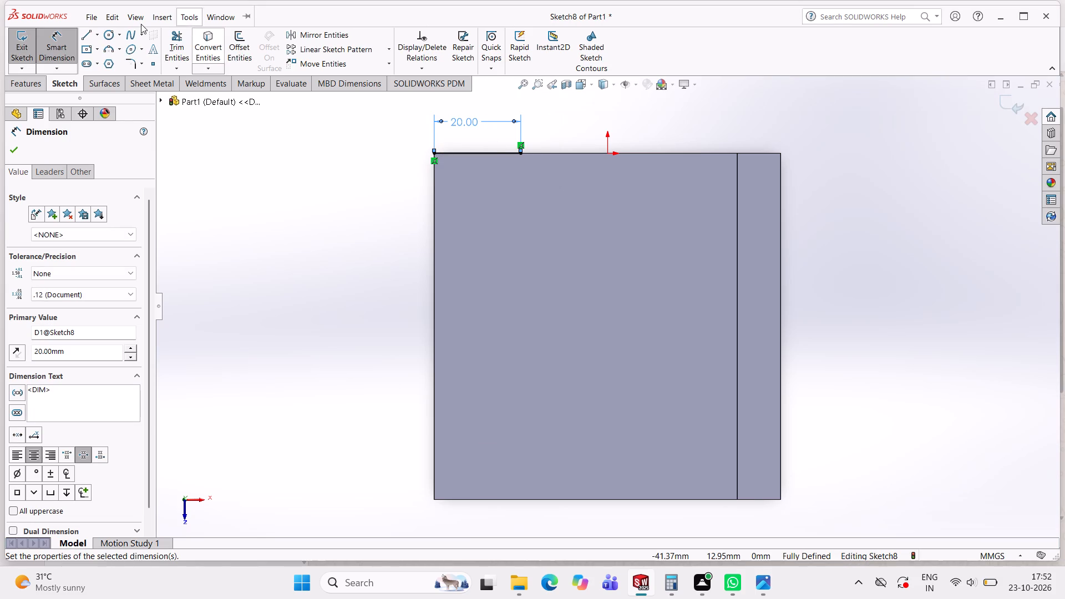
click(362, 160)
double_click(321, 189)
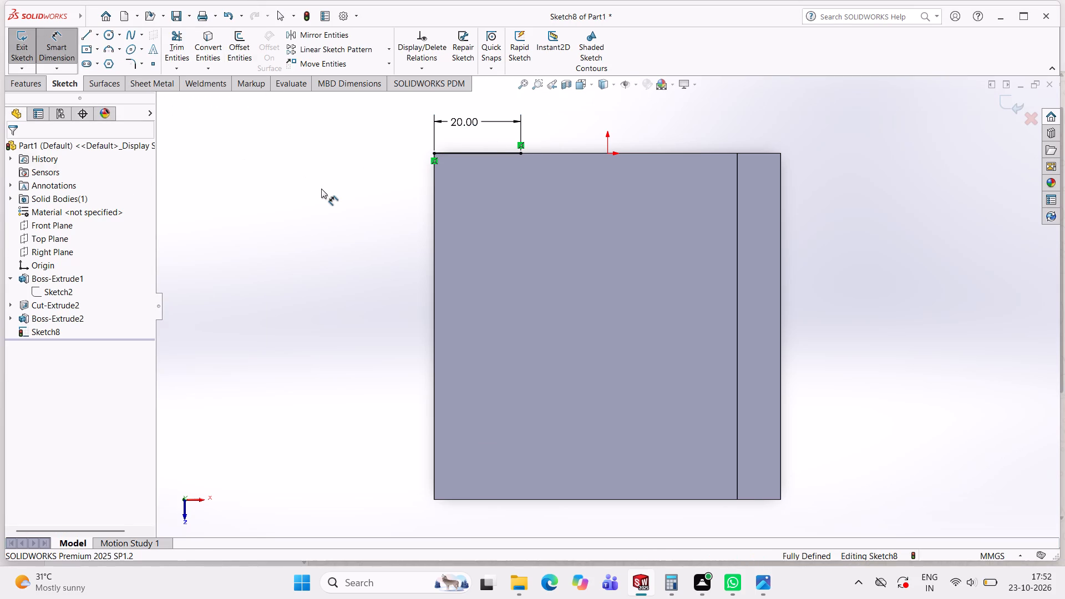
key(Escape)
key(Escape)
key(Escape)
key(Escape)
key(Escape)
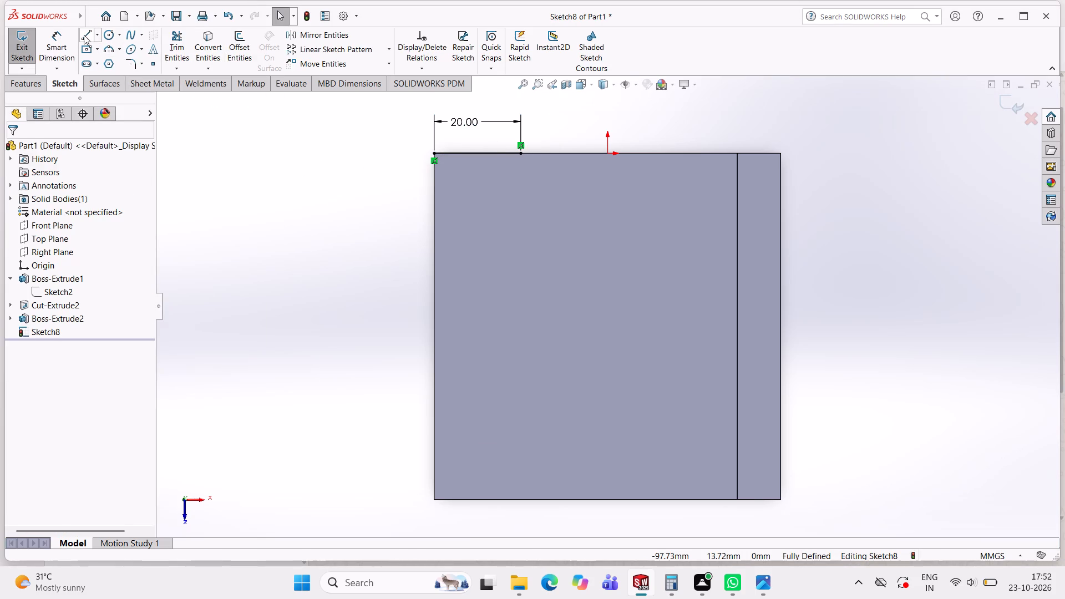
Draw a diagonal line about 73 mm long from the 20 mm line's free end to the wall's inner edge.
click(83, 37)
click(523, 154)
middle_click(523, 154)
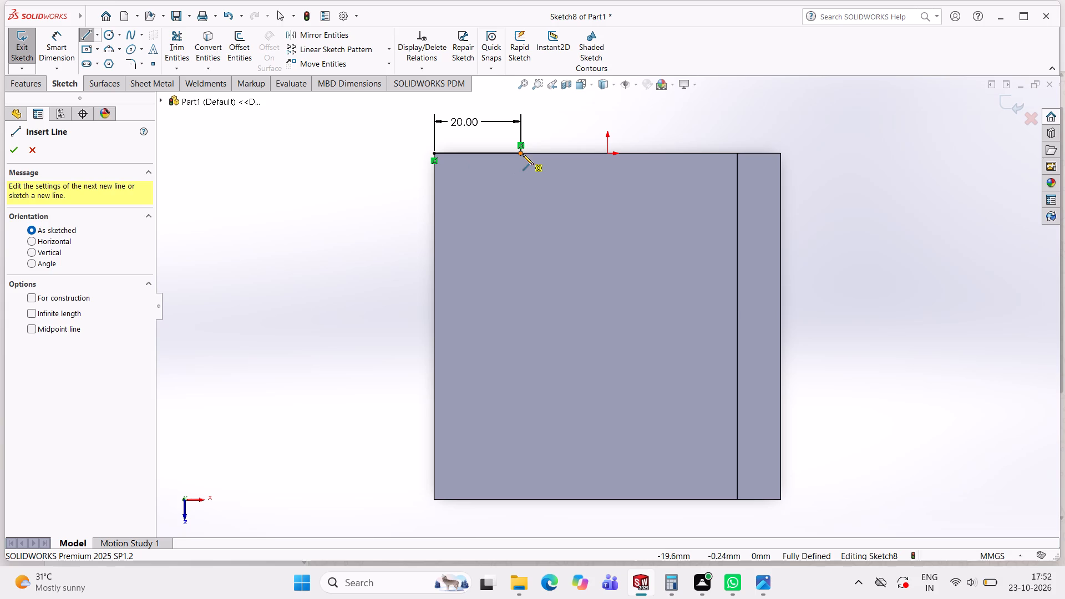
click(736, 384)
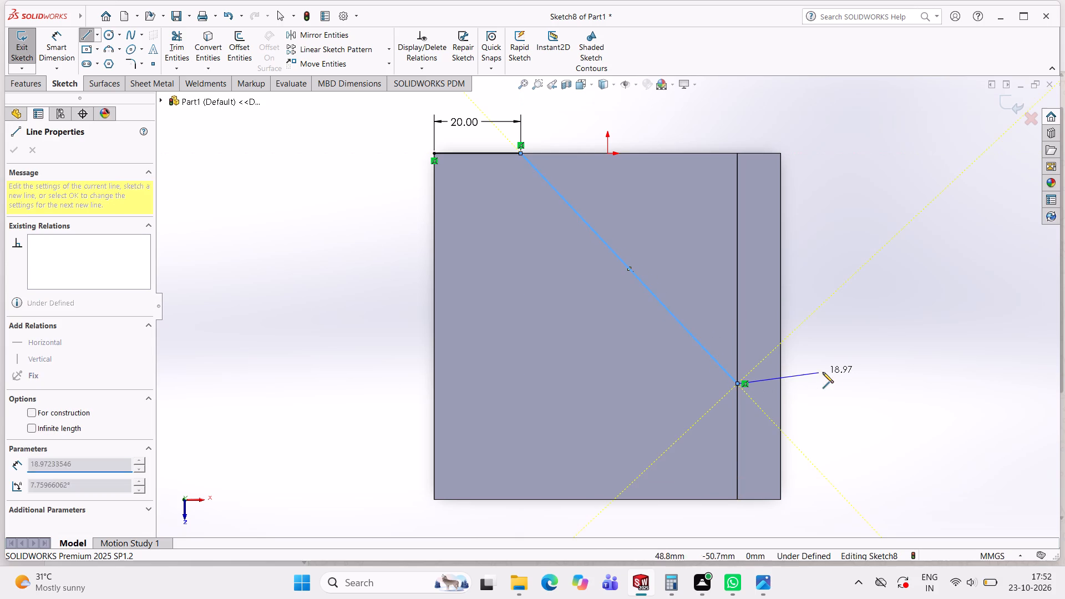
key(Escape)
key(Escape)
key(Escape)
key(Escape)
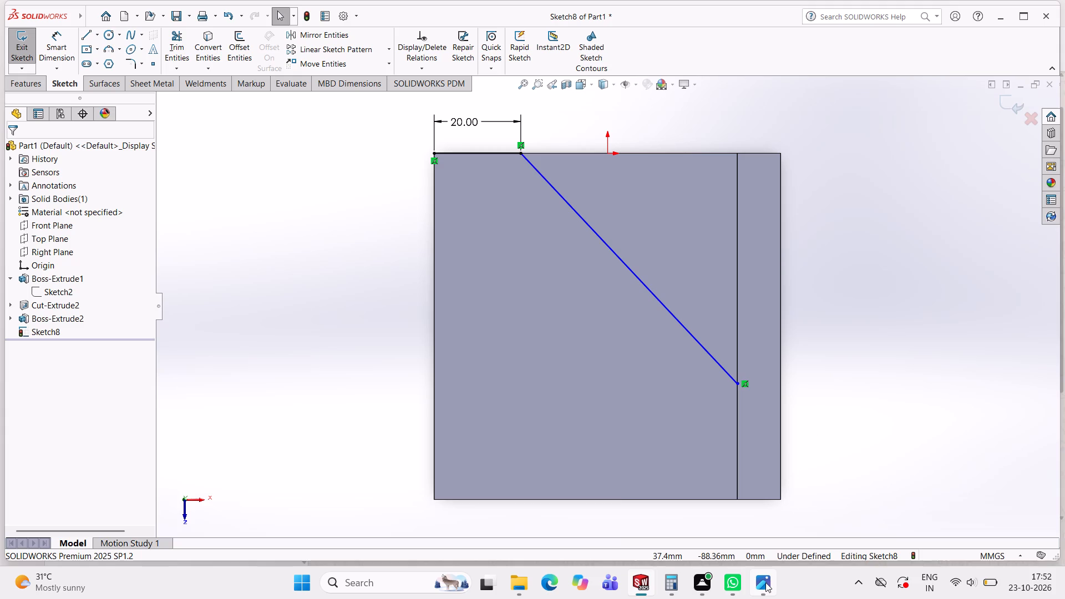
Check the reference drawing, and draw a line about 22 mm long along the wall's inner edge from its +Z end.
click(766, 582)
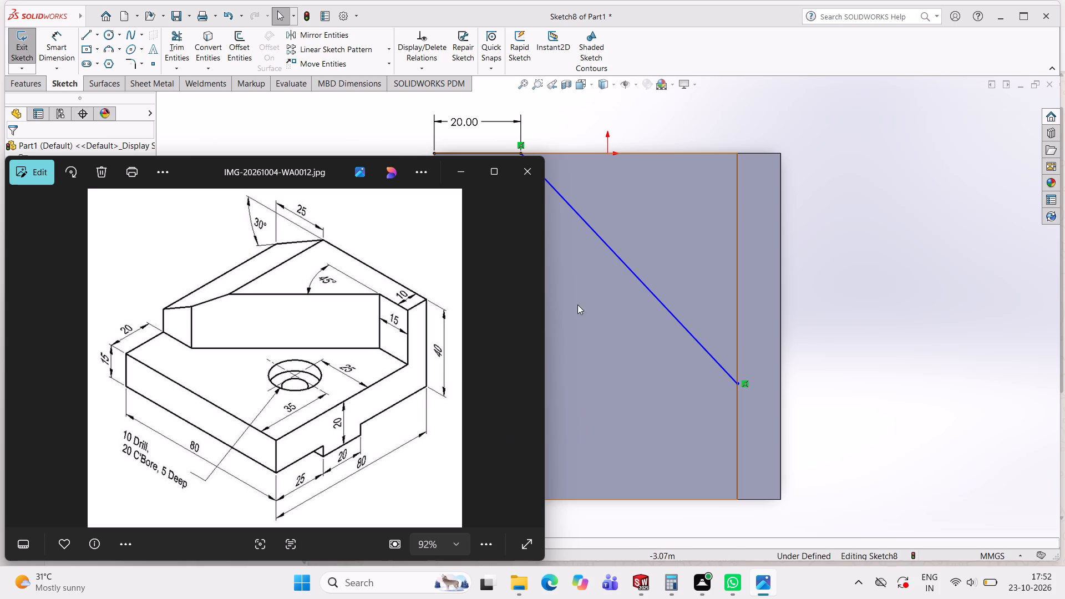
click(463, 172)
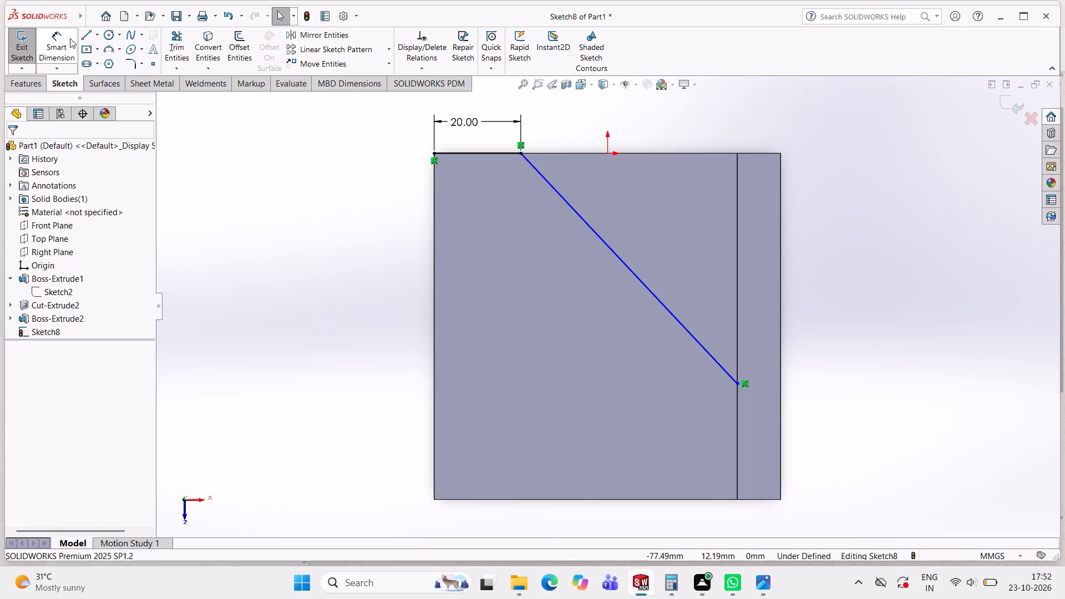
click(88, 36)
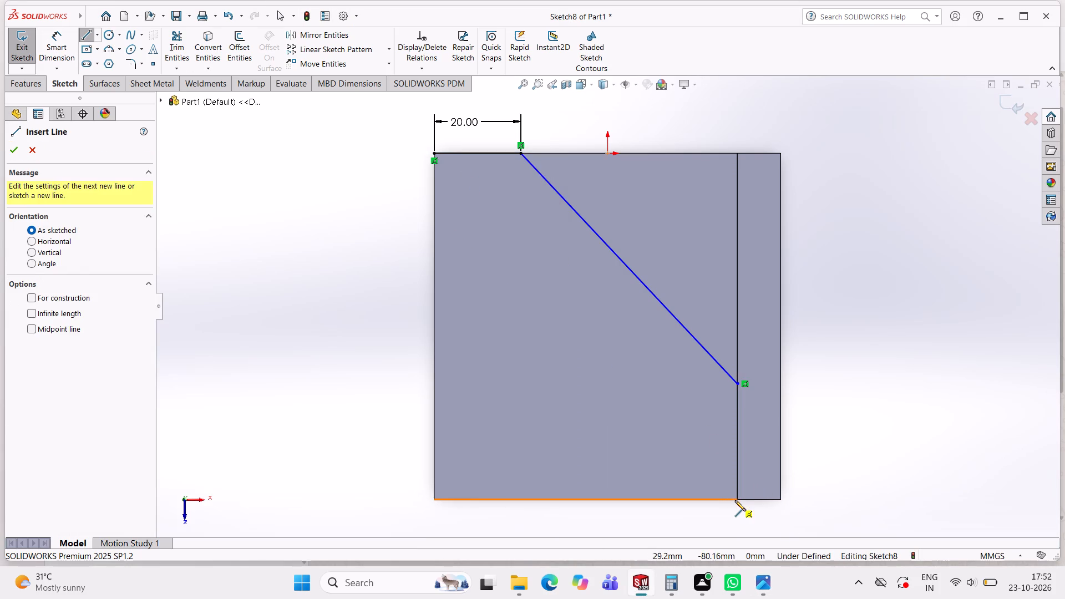
click(738, 498)
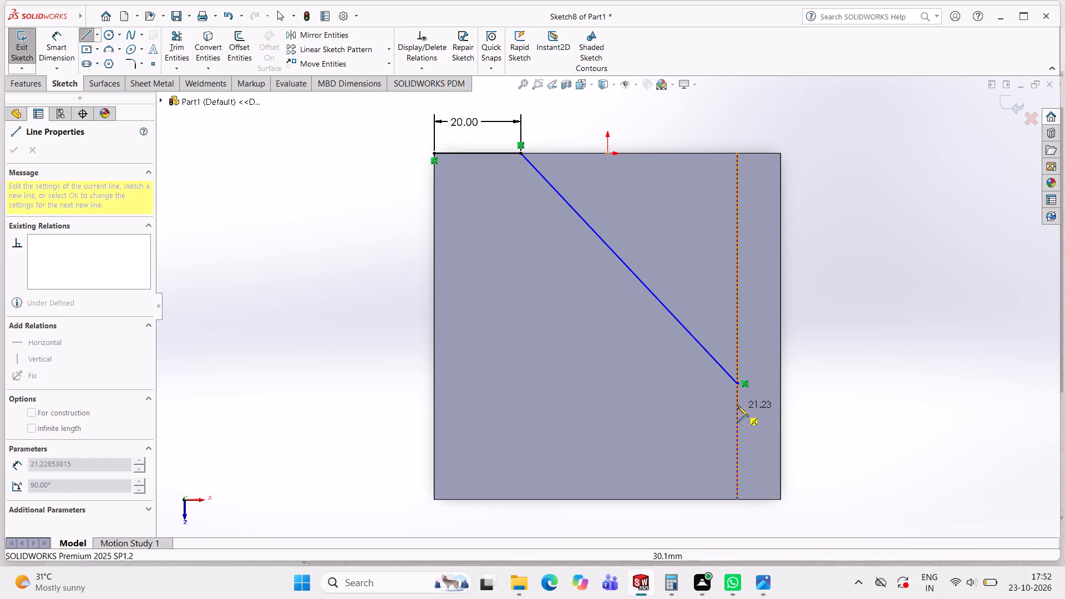
click(739, 403)
key(Escape)
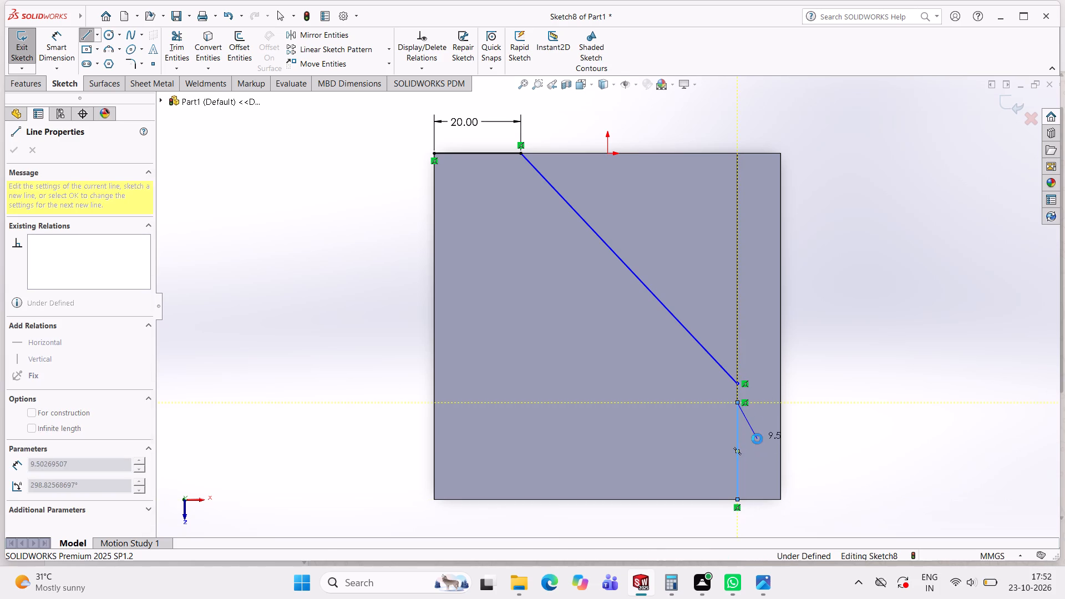
key(Escape)
key(Escape)
key(Escape)
key(Escape)
Dimension the line on the wall's inner edge to 15 mm.
click(60, 48)
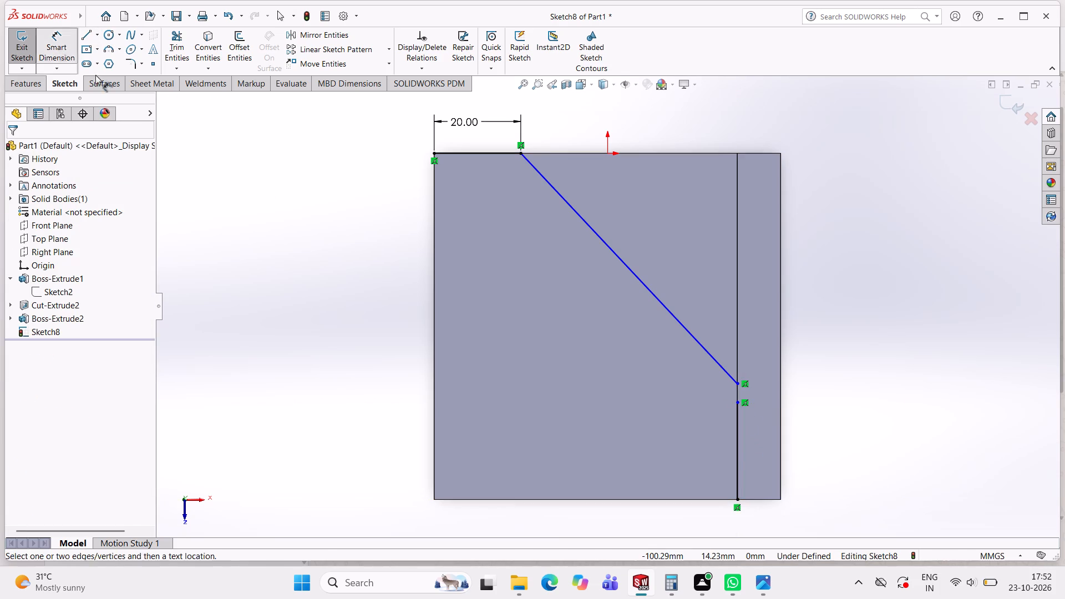
double_click(738, 454)
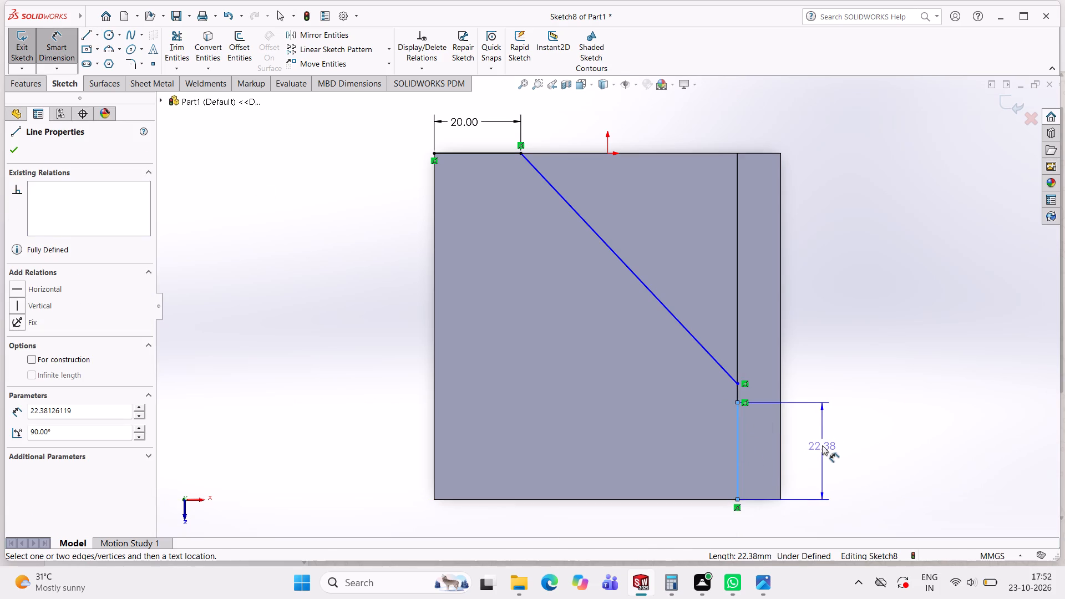
click(823, 445)
double_click(823, 445)
click(833, 462)
middle_click(833, 462)
click(833, 462)
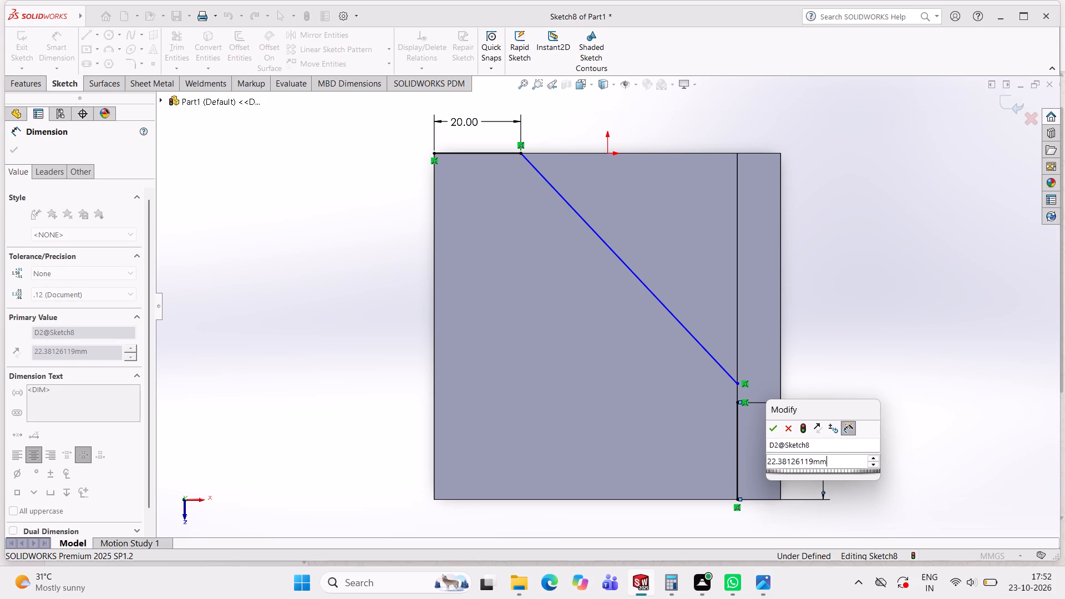
click(833, 462)
text(15)
key(Return)
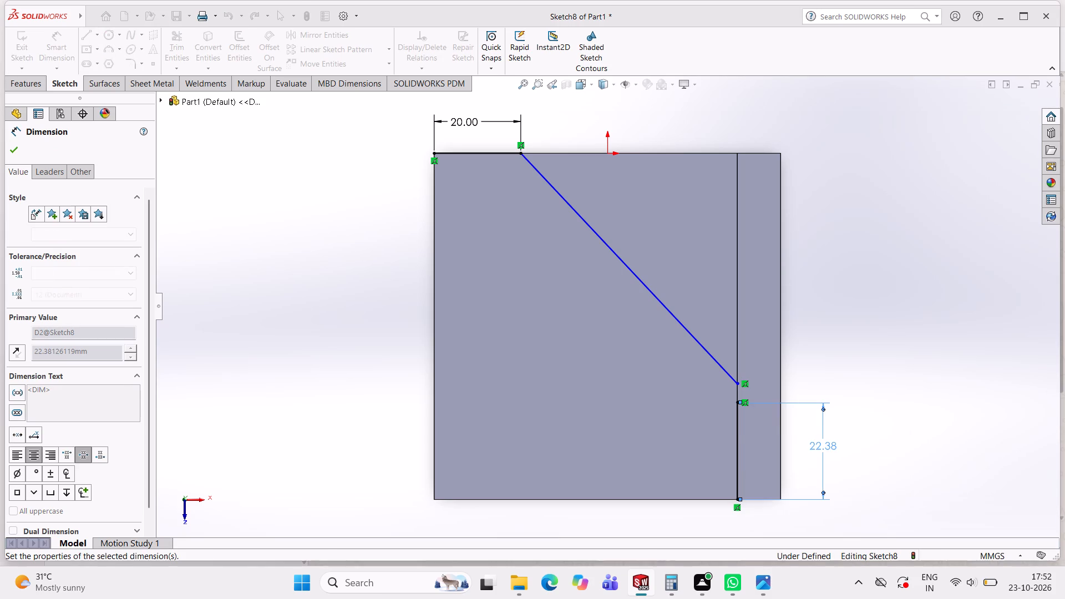
key(grave)
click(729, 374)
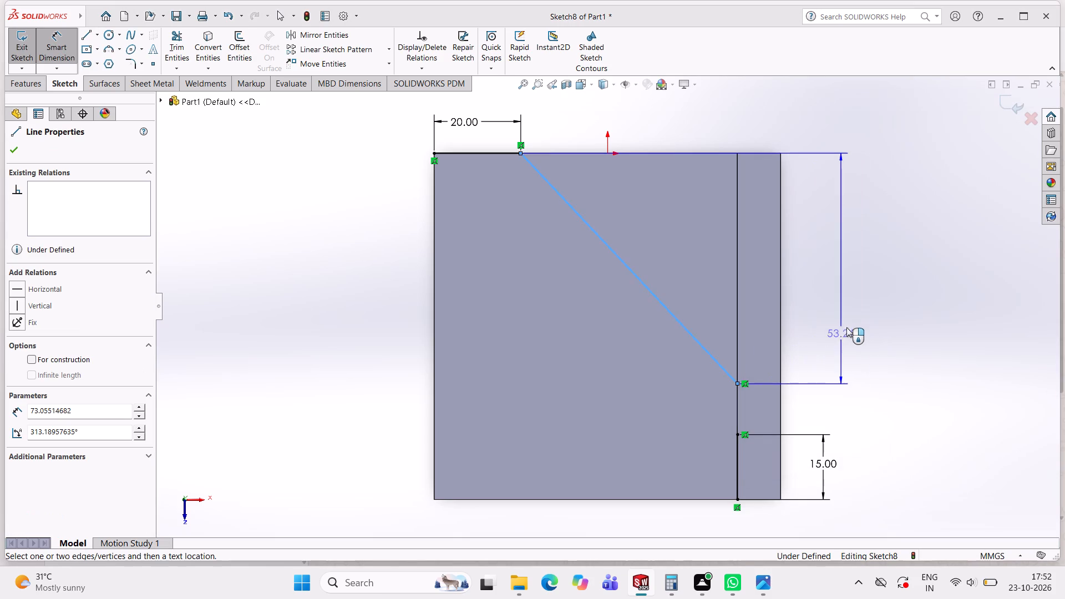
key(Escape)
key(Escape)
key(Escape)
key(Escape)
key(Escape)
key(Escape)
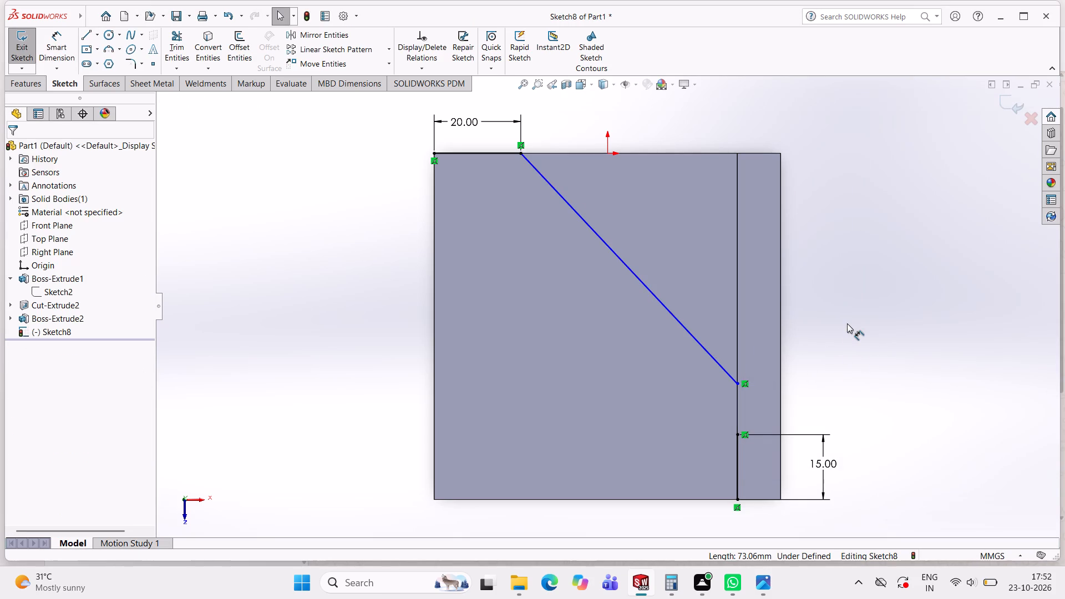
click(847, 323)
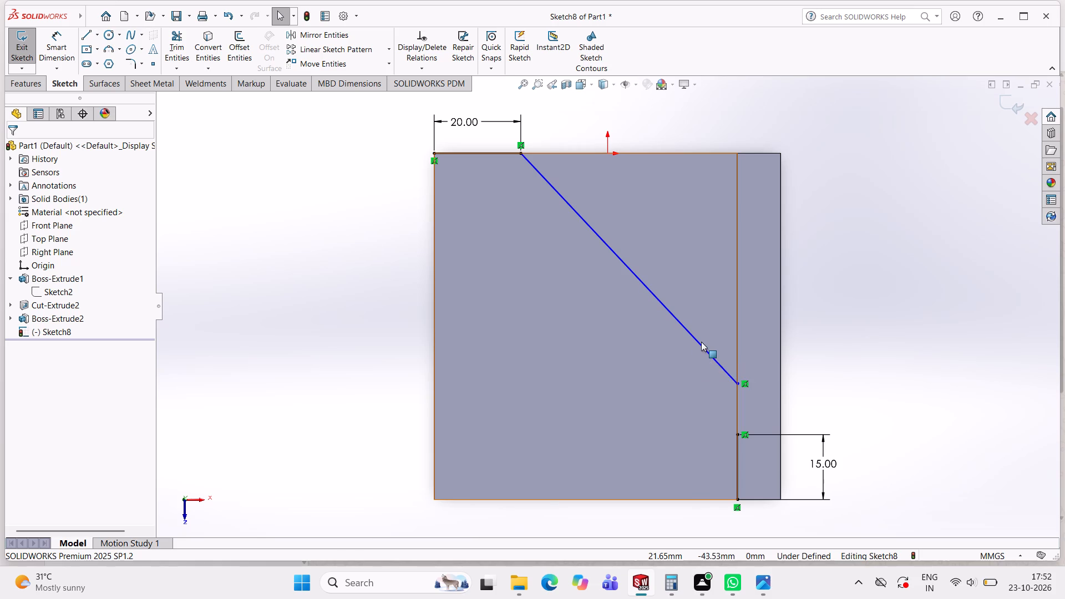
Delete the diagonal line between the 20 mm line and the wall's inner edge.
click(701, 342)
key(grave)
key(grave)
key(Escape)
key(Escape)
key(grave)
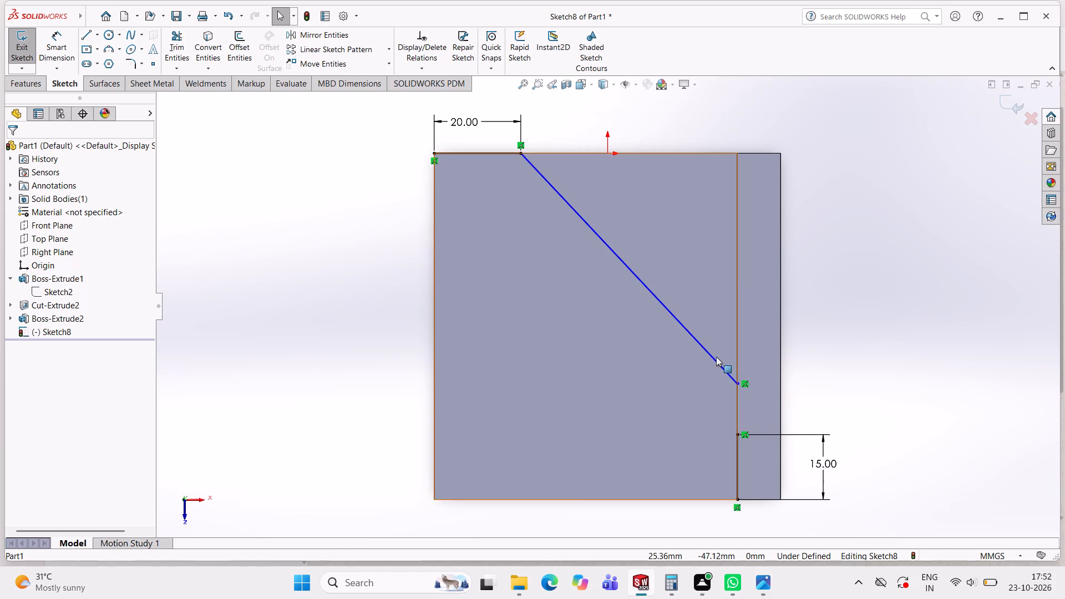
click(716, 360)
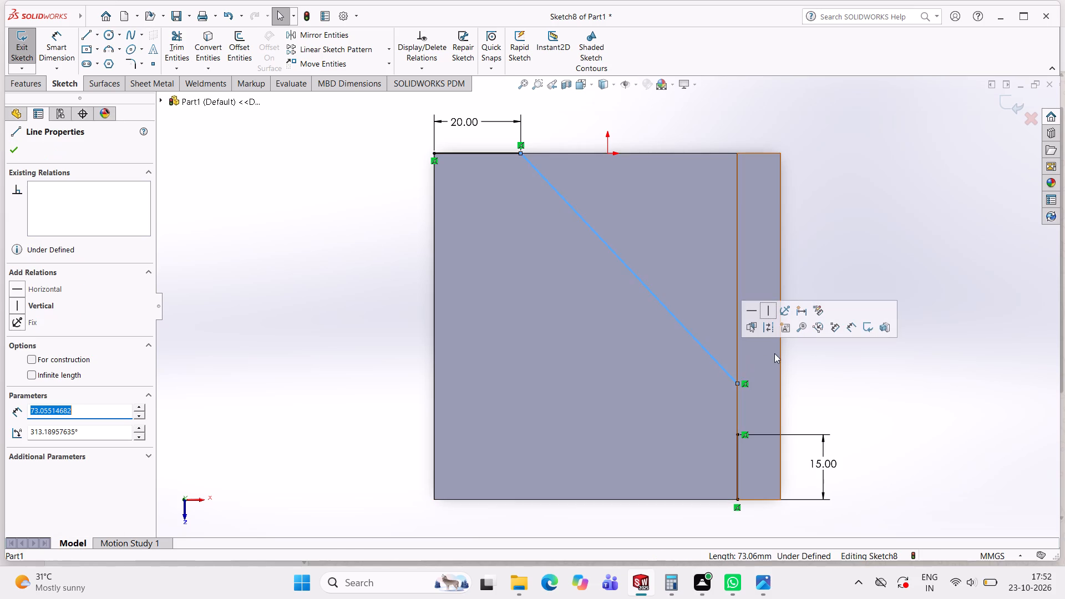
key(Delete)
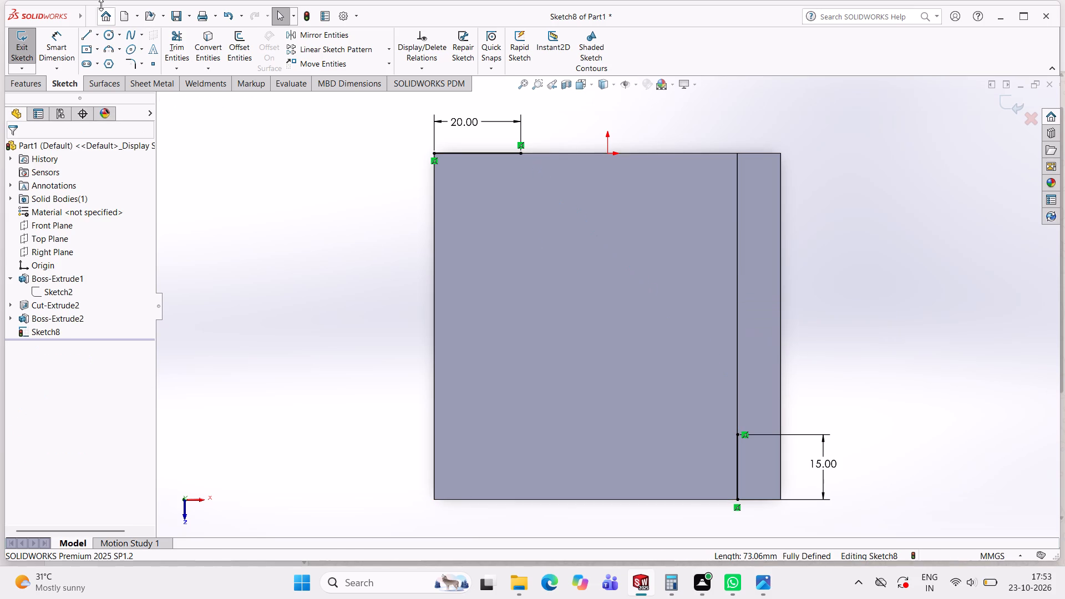
Draw a diagonal line about 82 mm long from the 20 mm line's free end to the 15 mm line's free end.
click(87, 37)
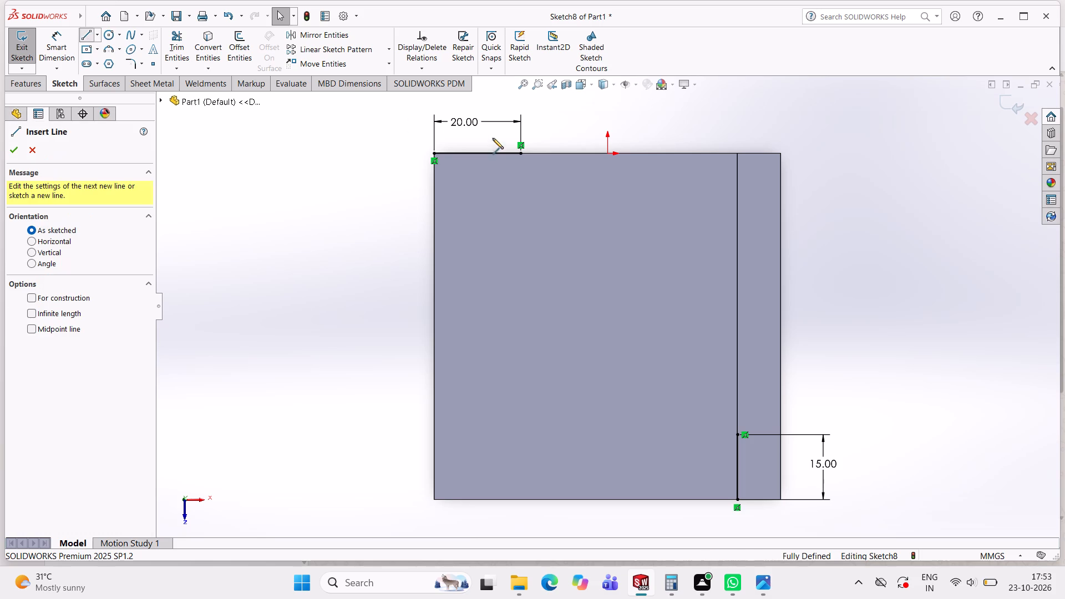
click(520, 156)
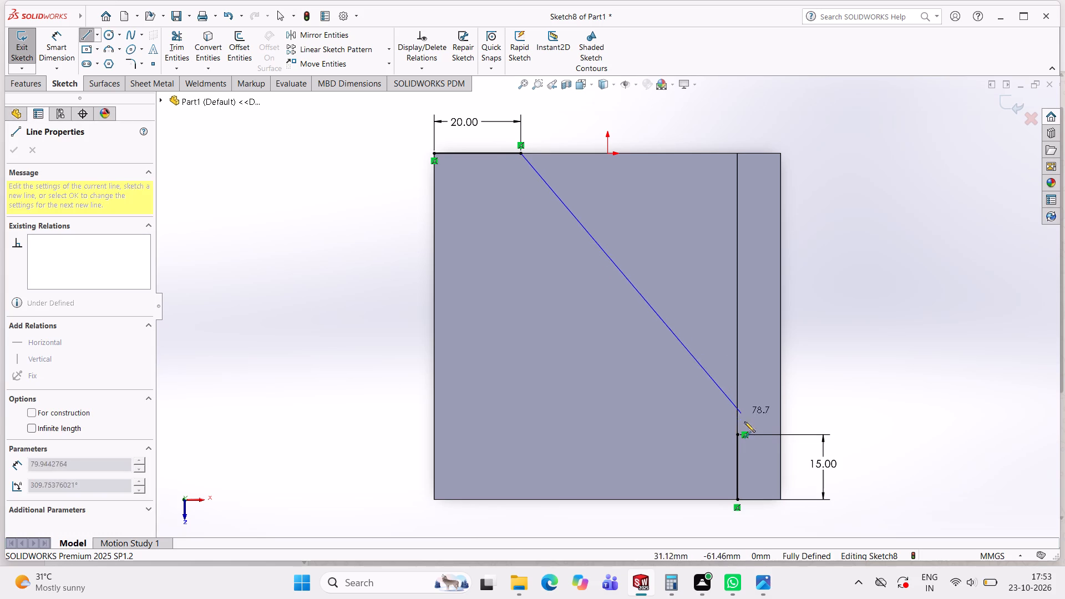
middle_click(738, 436)
click(738, 436)
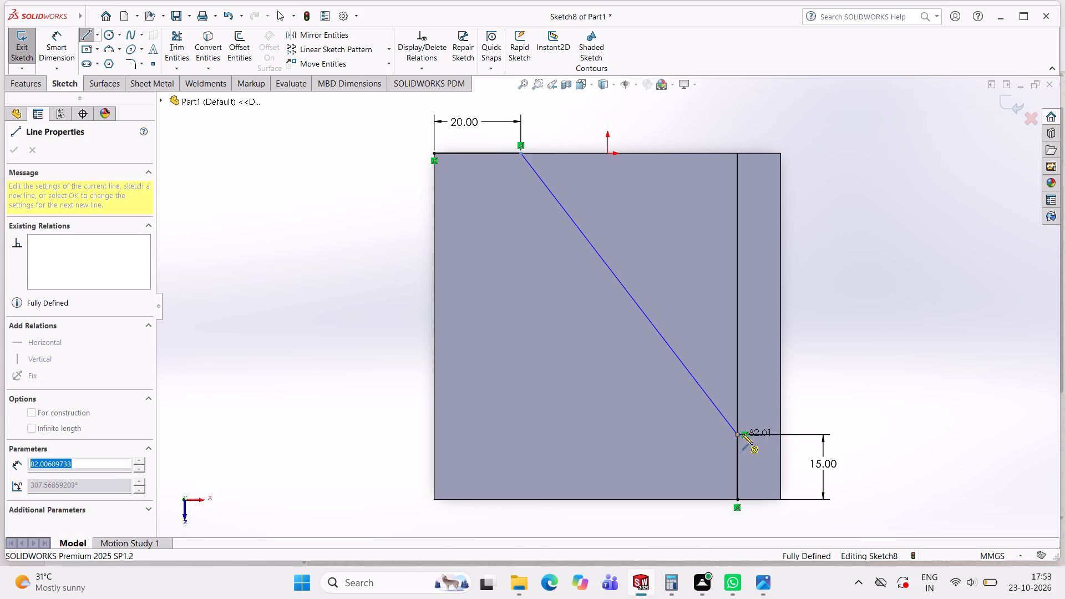
key(Escape)
key(Escape)
key(Escape)
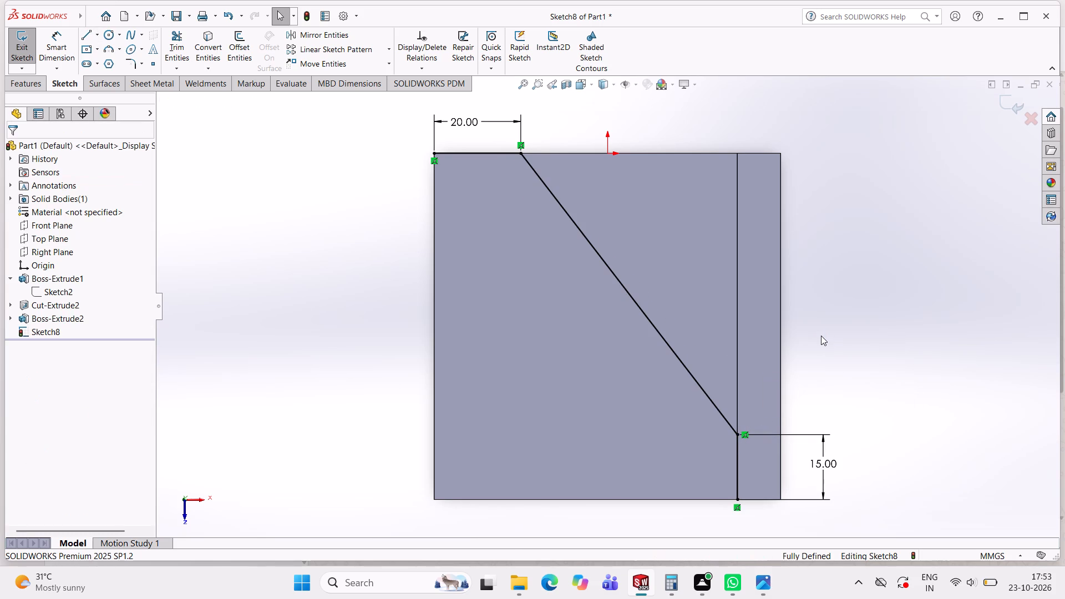
key(Escape)
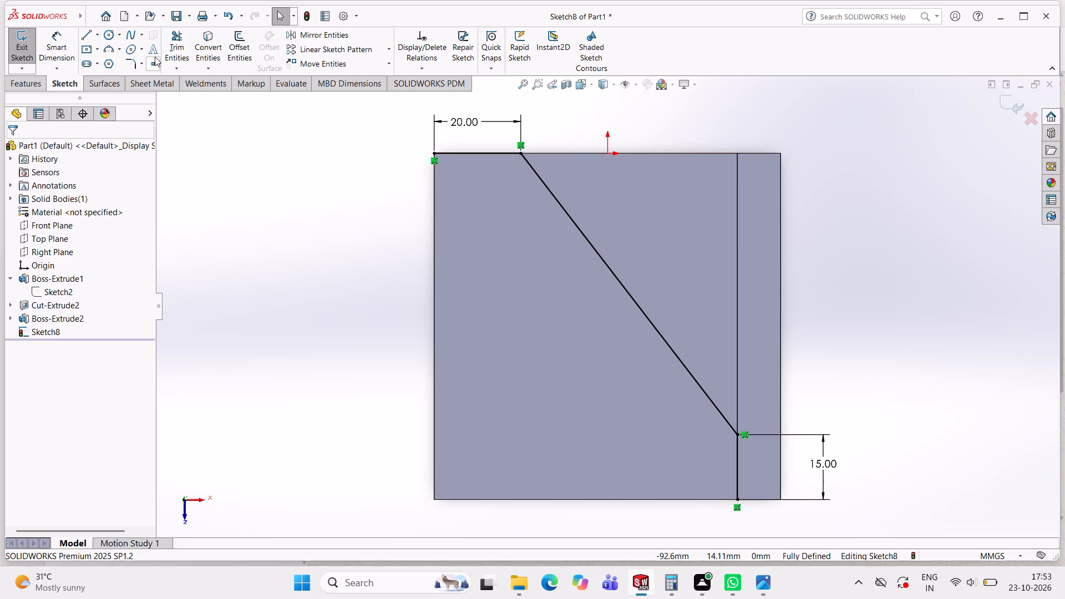
Close the triangle with a line about 50 mm along the base's back edge and one about 65 mm along the wall's inner edge.
click(89, 38)
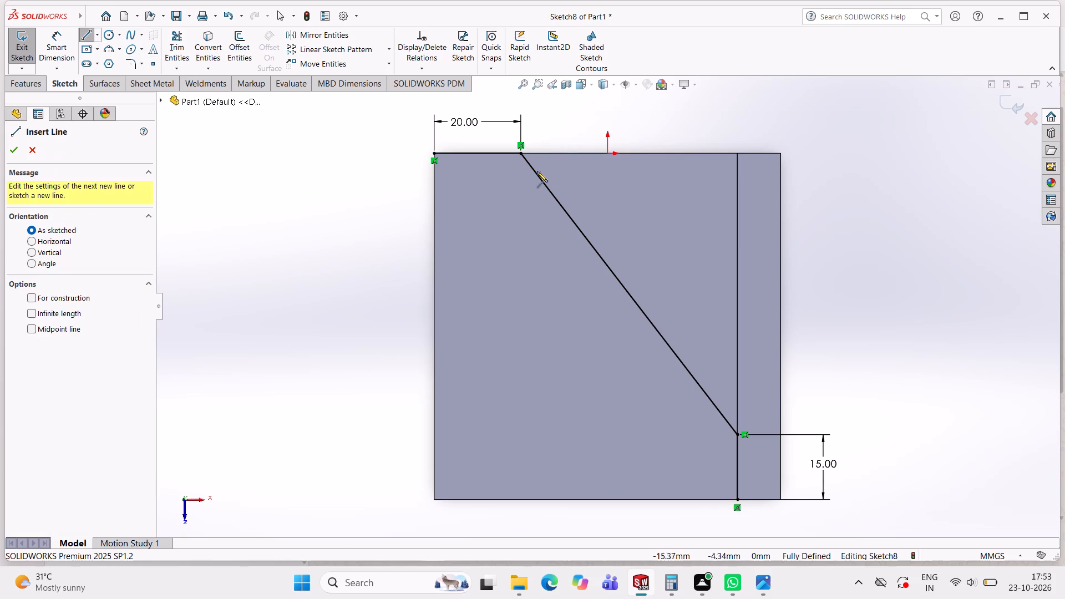
click(519, 153)
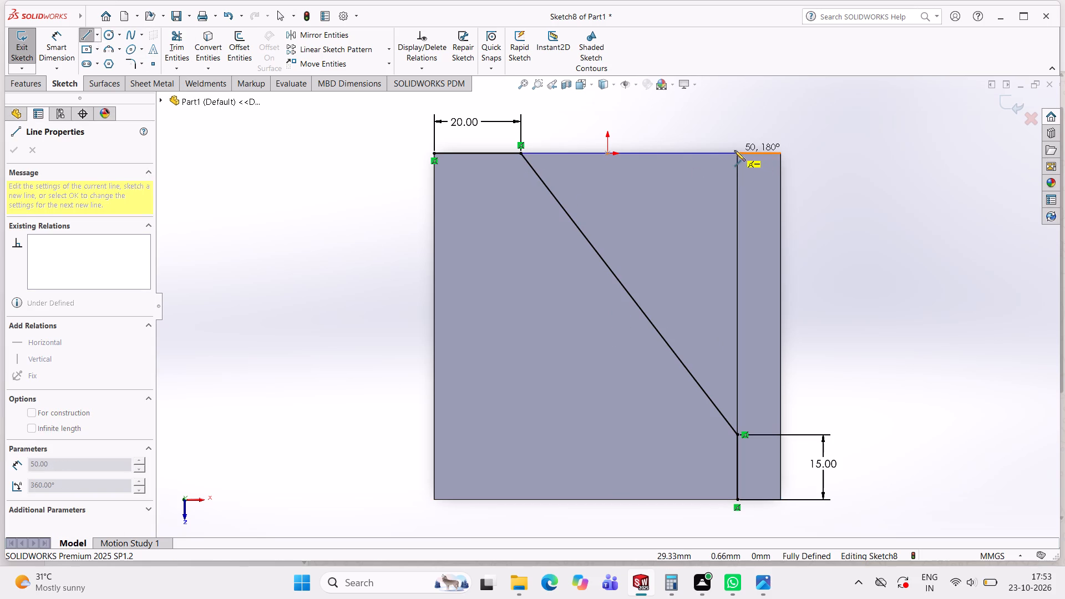
click(737, 153)
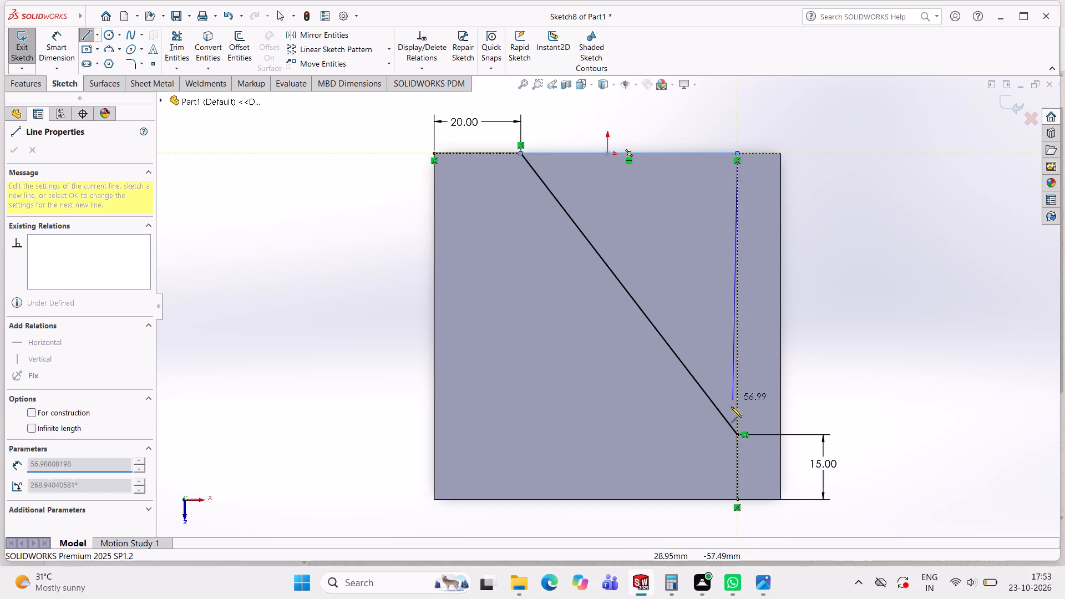
click(739, 434)
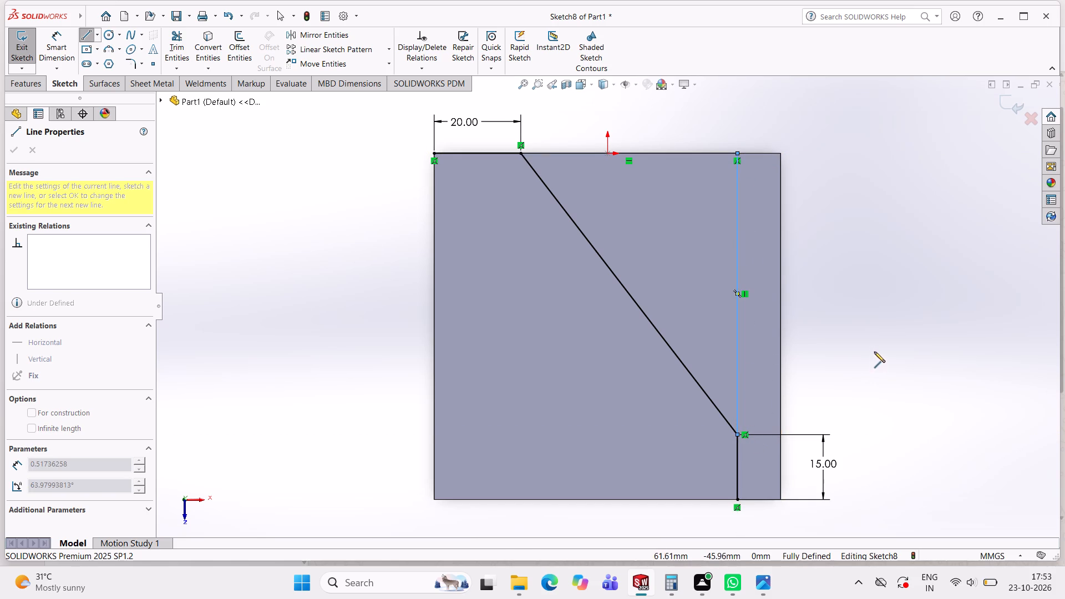
key(Escape)
key(Escape)
key(Escape)
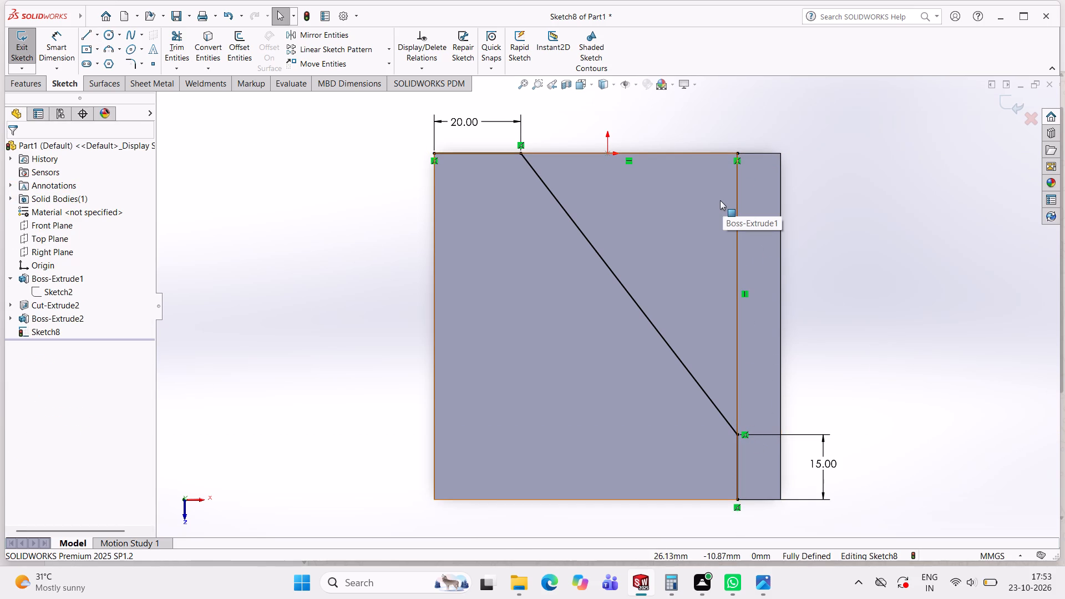
key(grave)
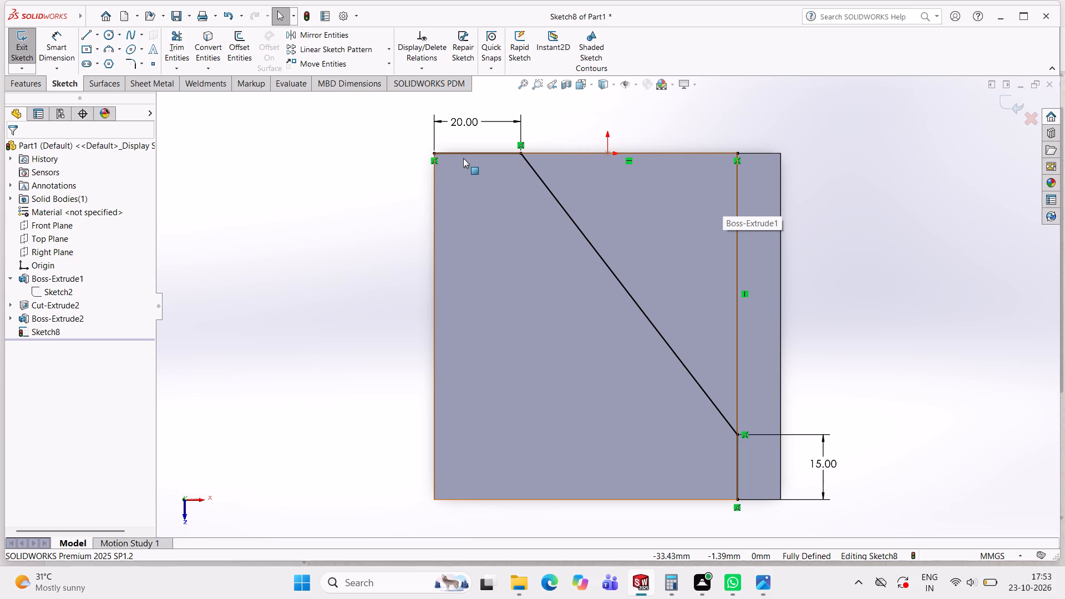
Delete the 20 mm line on the back edge and the 15 mm line on the wall's inner edge.
double_click(464, 151)
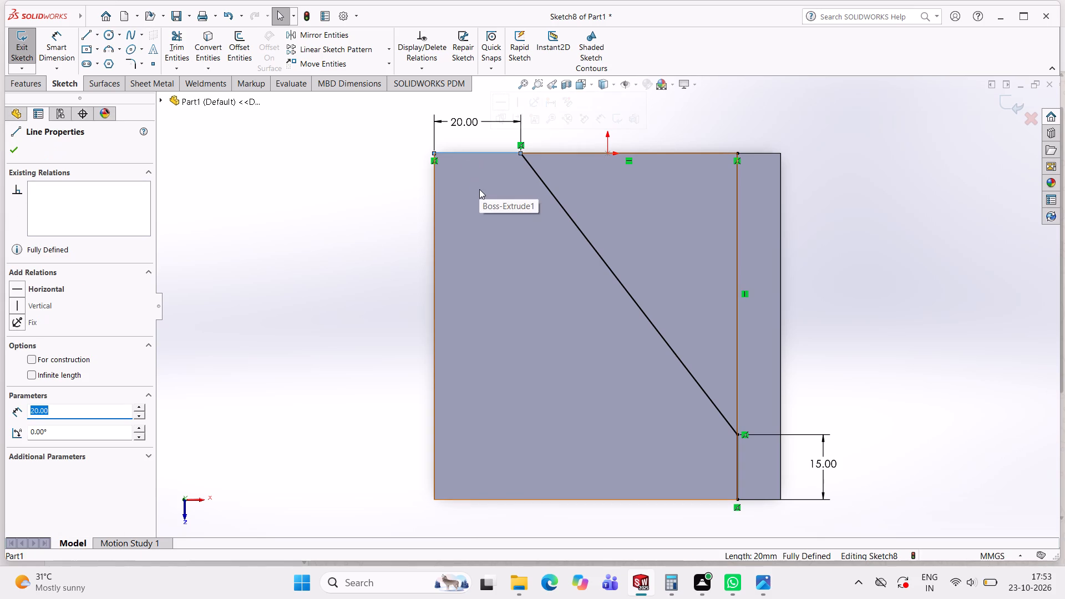
key(Delete)
click(445, 288)
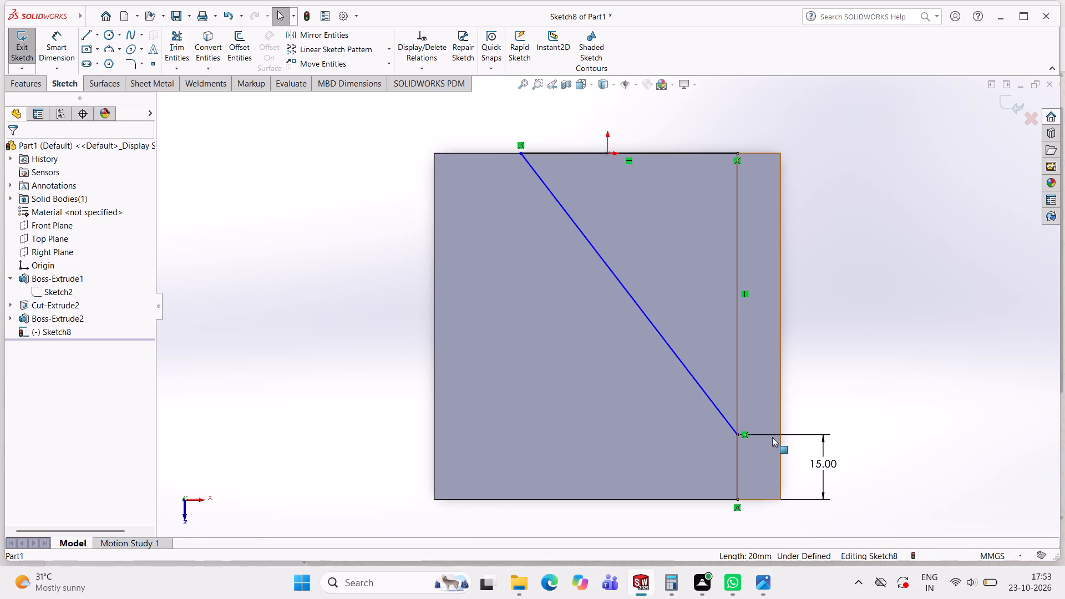
click(737, 468)
key(Delete)
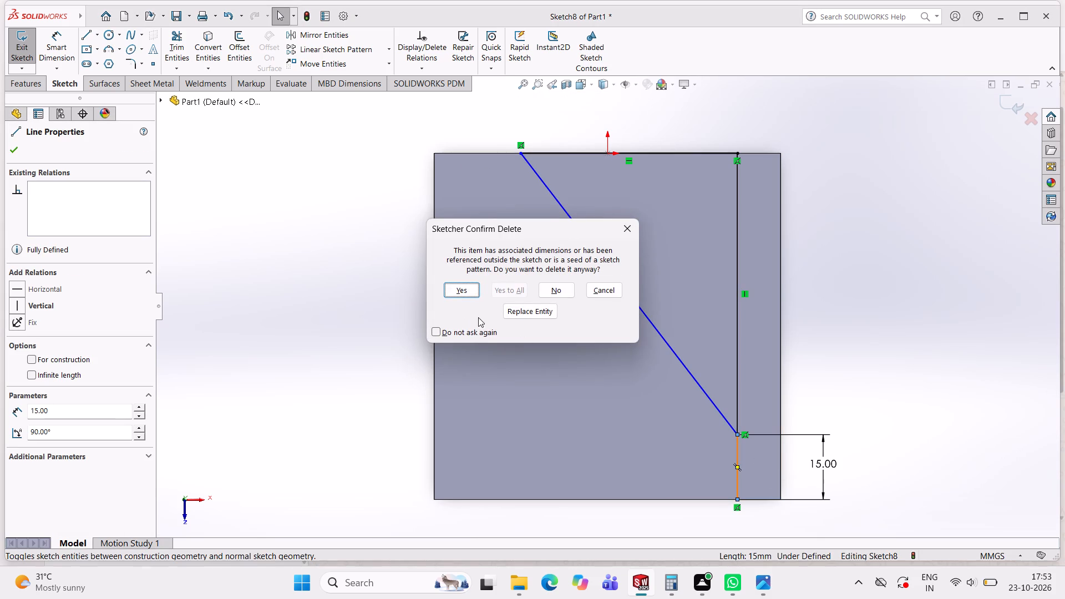
click(468, 291)
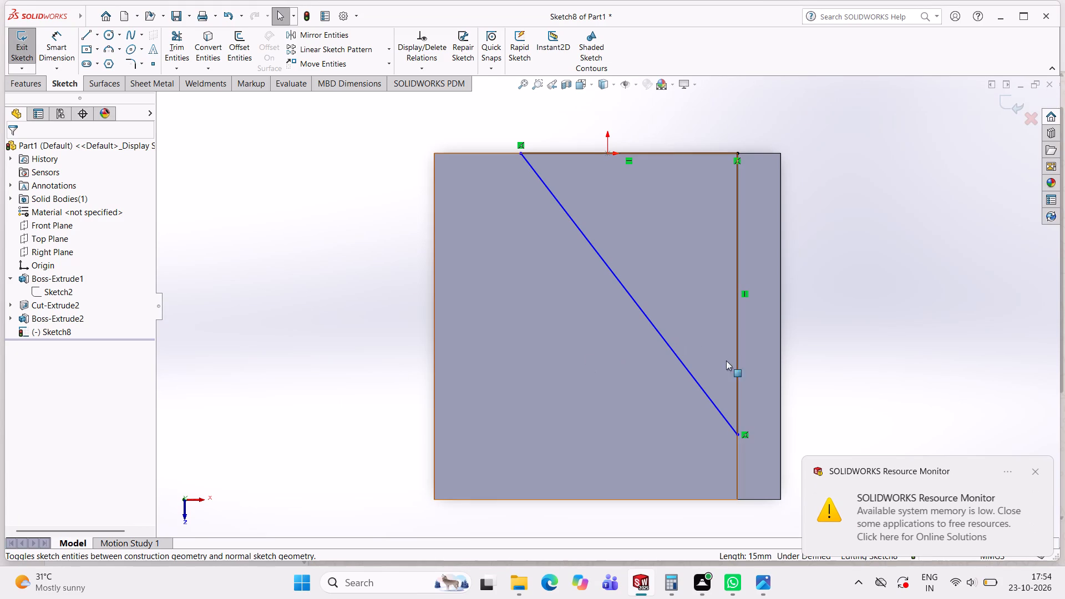
Extrude the triangular profile upward as a blind 40 mm boss merged with the body, checking the reference drawing.
middle_drag(759, 364, 758, 262)
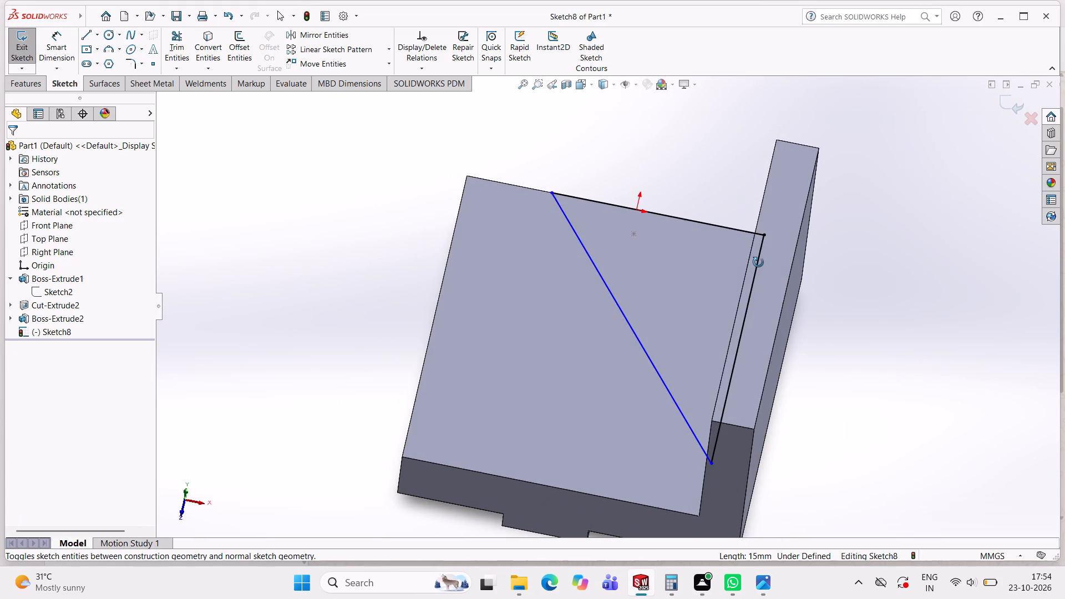
middle_drag(758, 262, 758, 263)
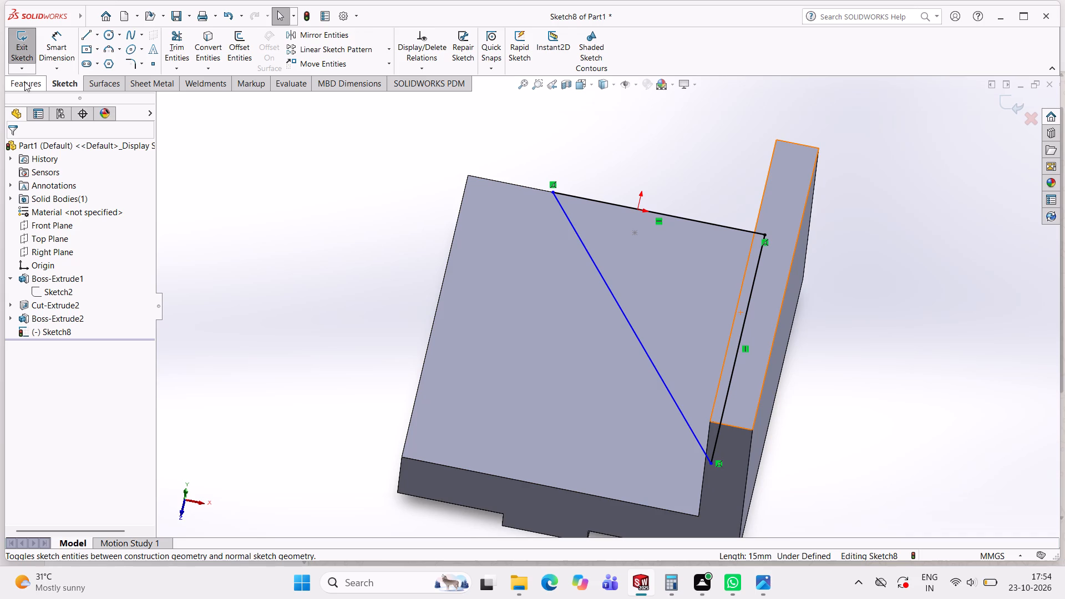
click(24, 82)
click(18, 48)
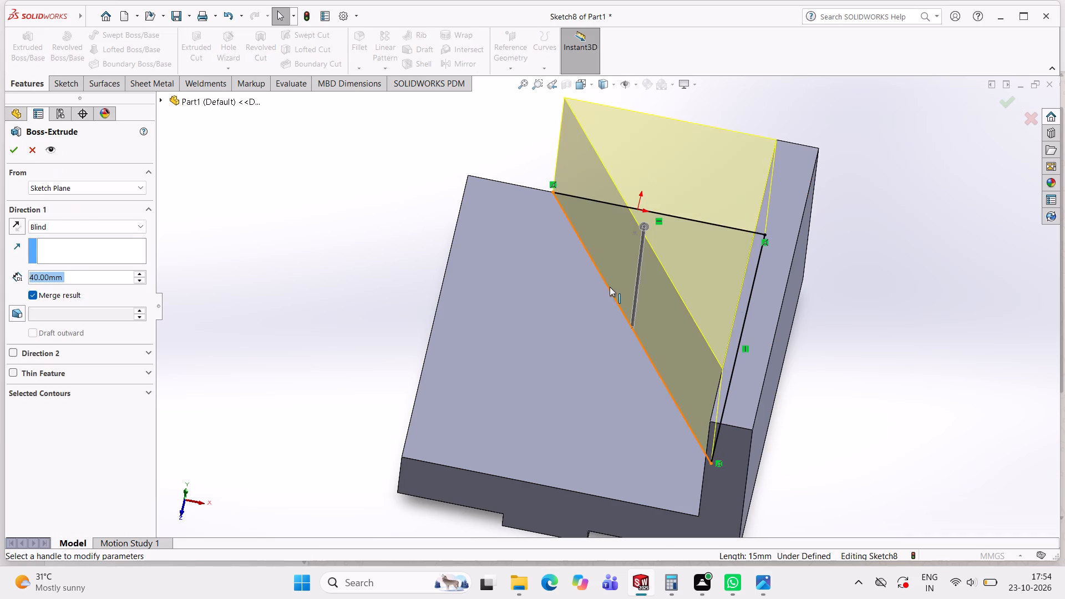
middle_drag(611, 287, 656, 222)
middle_click(656, 222)
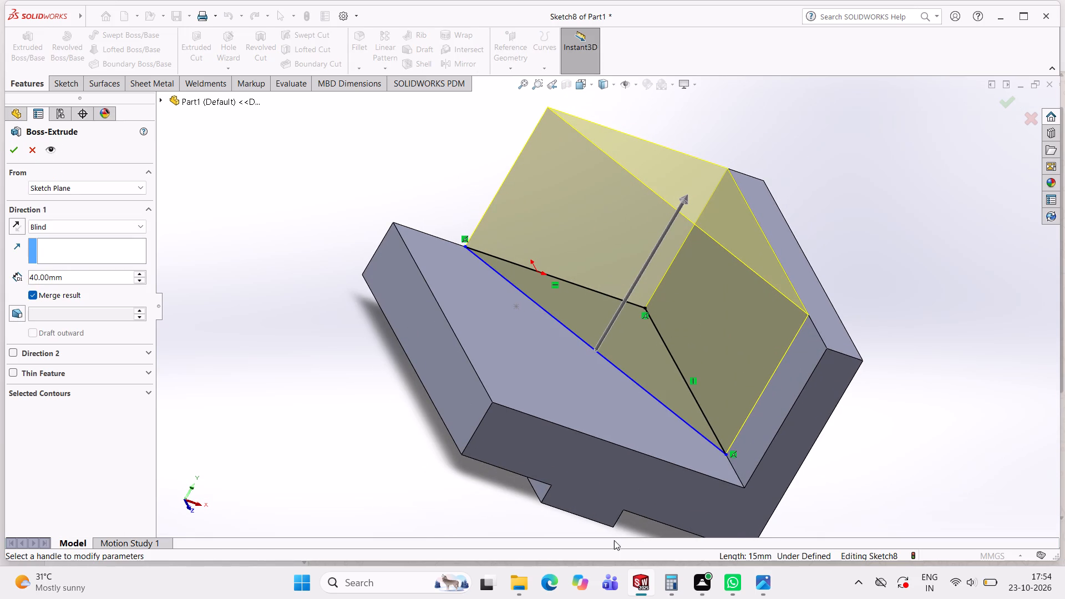
click(762, 583)
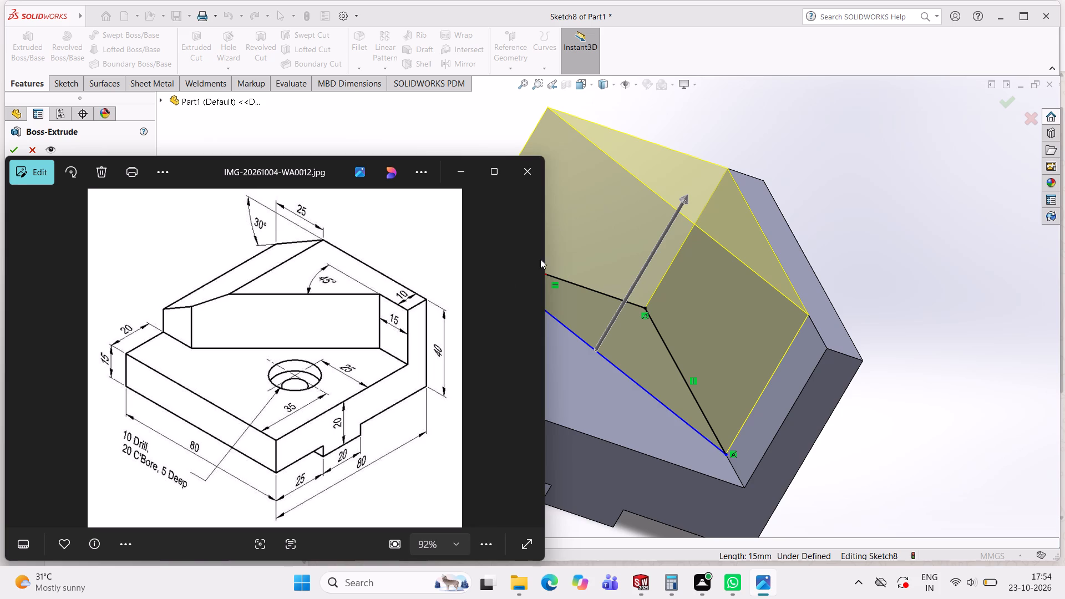
middle_drag(721, 392, 654, 393)
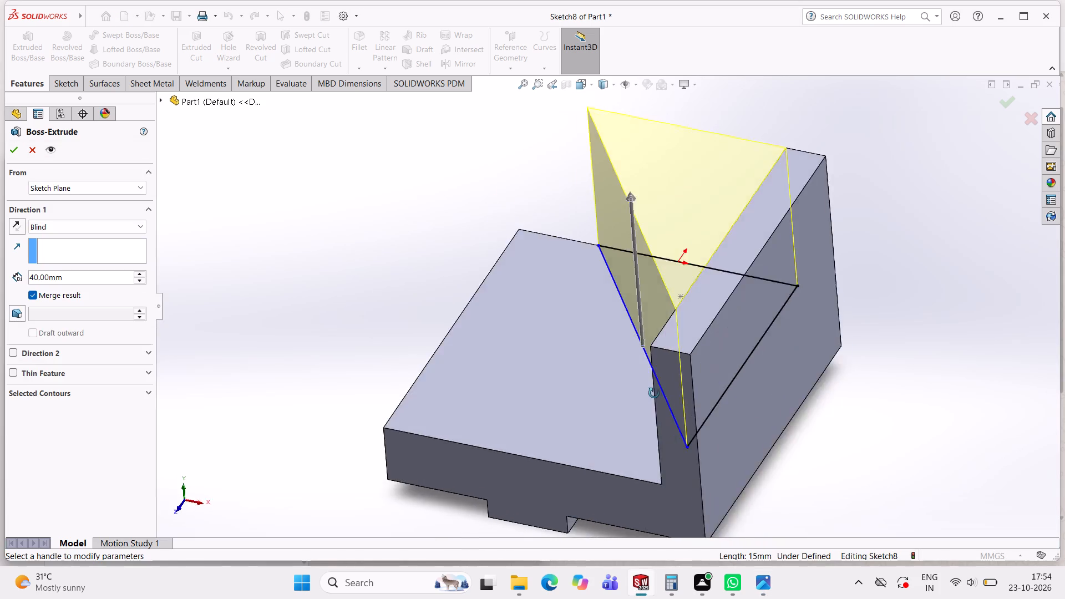
middle_drag(654, 393, 730, 412)
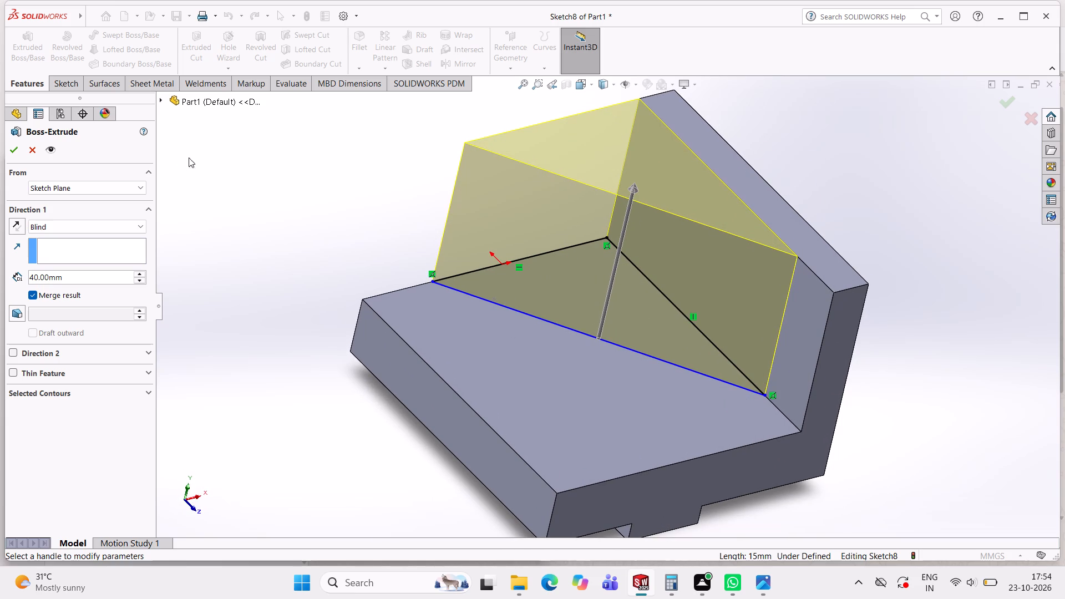
click(1003, 108)
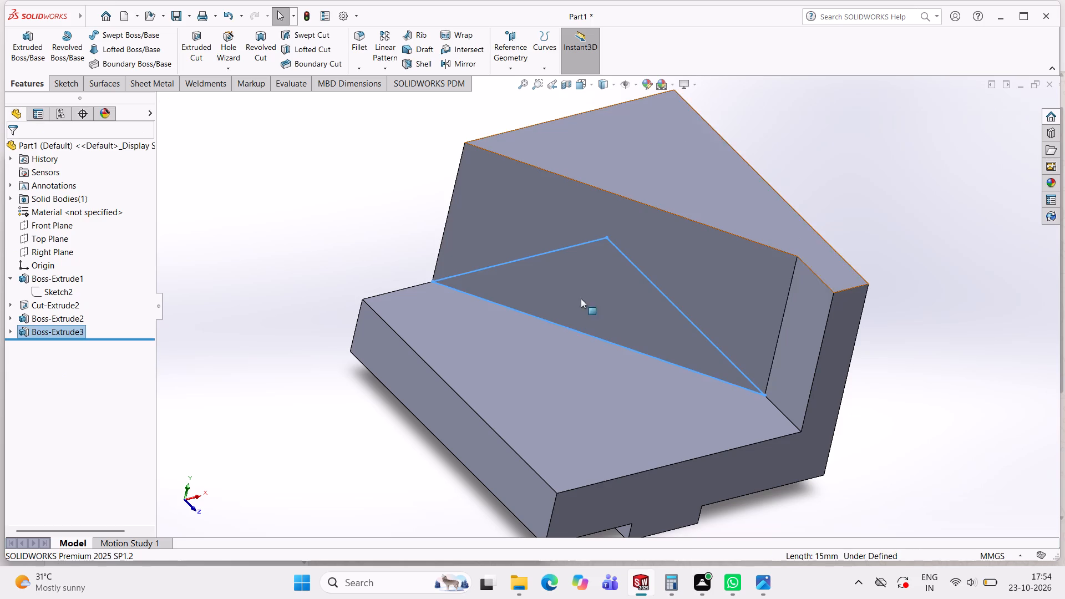
Compare the extruded angled upright with the reference drawing's angle and edge dimensions.
middle_drag(547, 314, 531, 273)
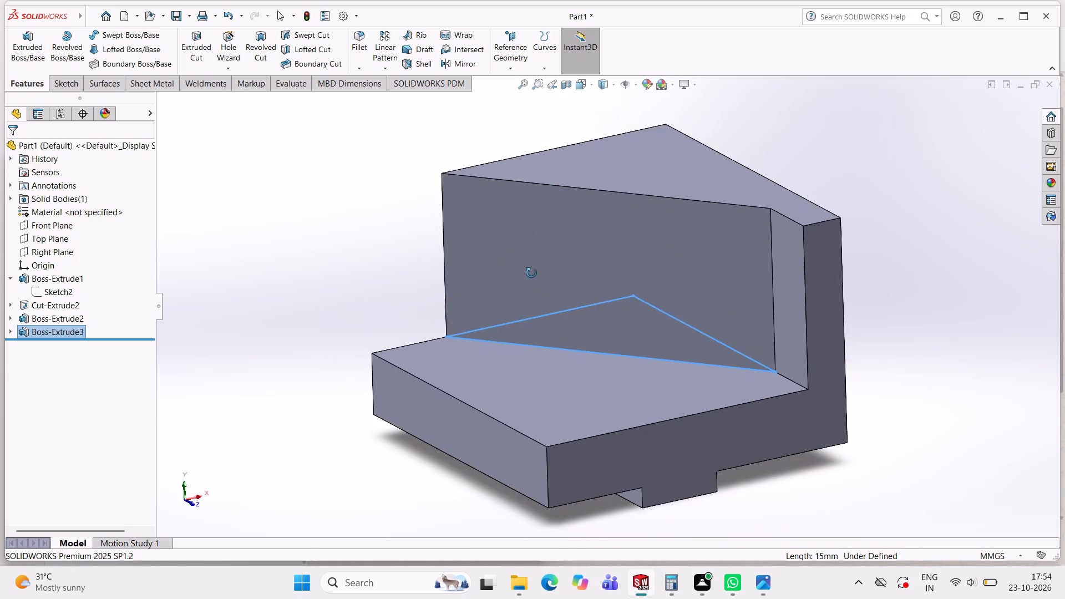
middle_drag(531, 273, 555, 278)
double_click(749, 584)
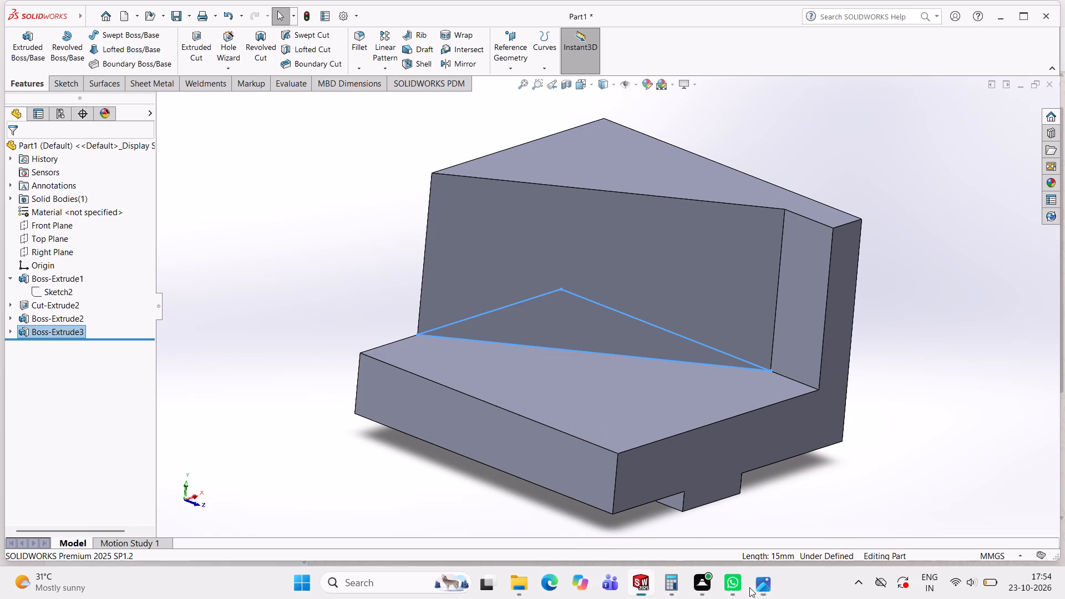
double_click(762, 589)
click(762, 588)
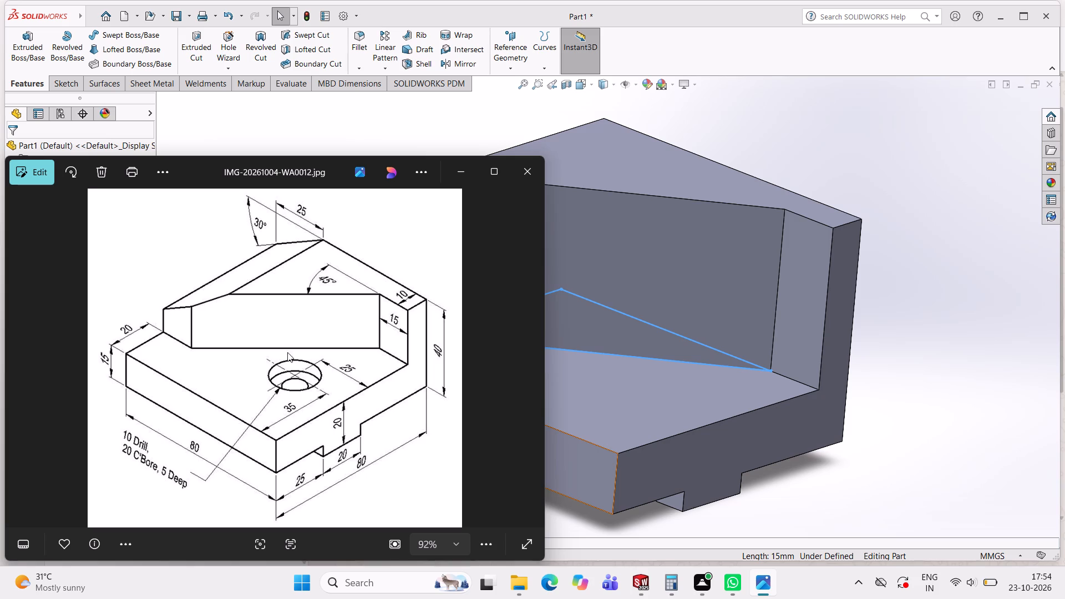
click(463, 184)
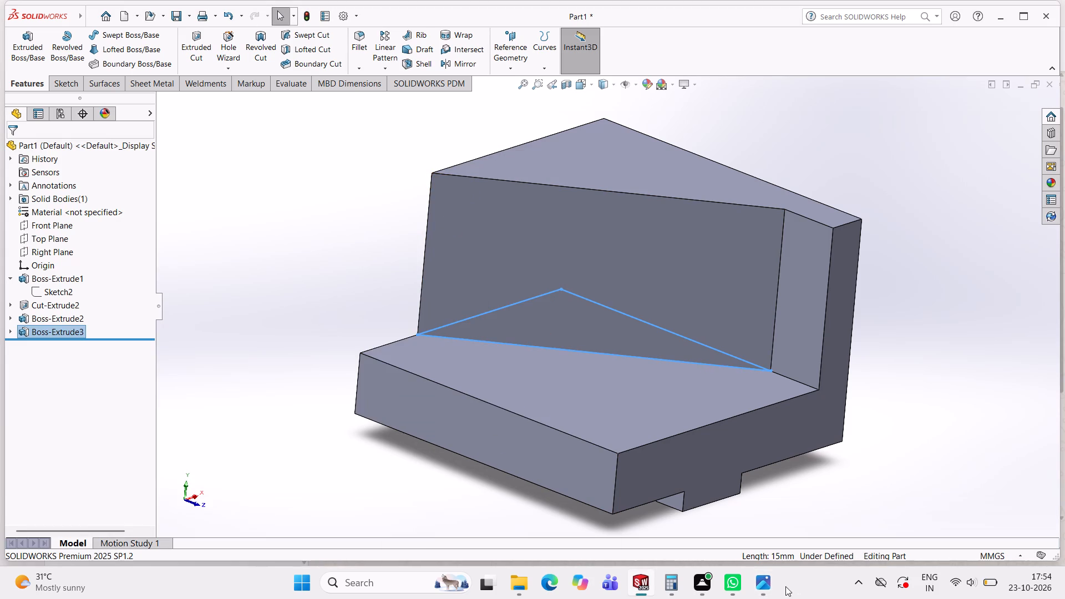
click(763, 586)
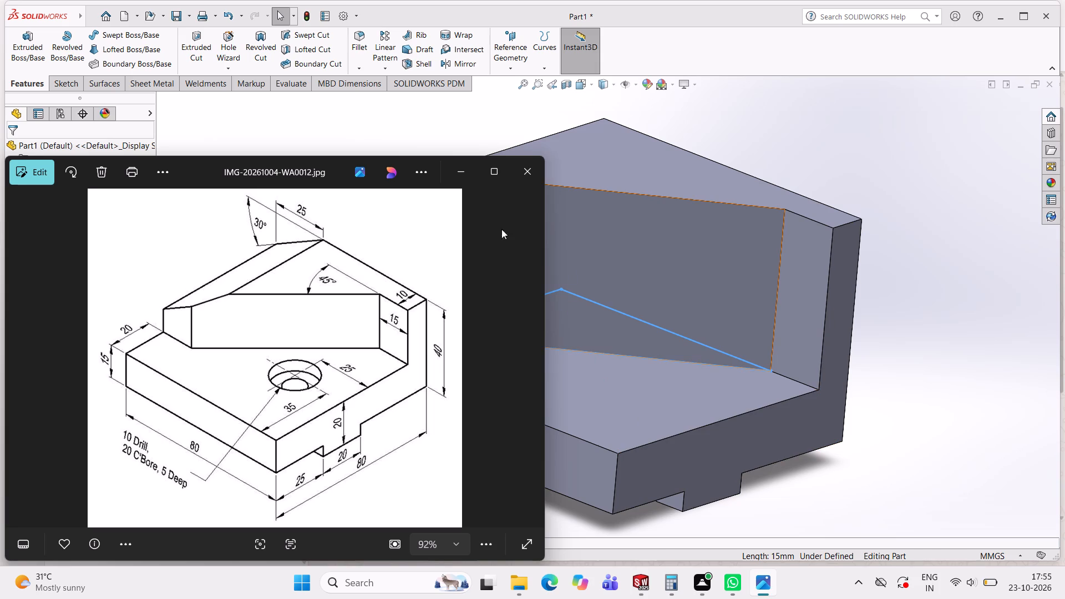
double_click(459, 174)
middle_drag(415, 326, 418, 338)
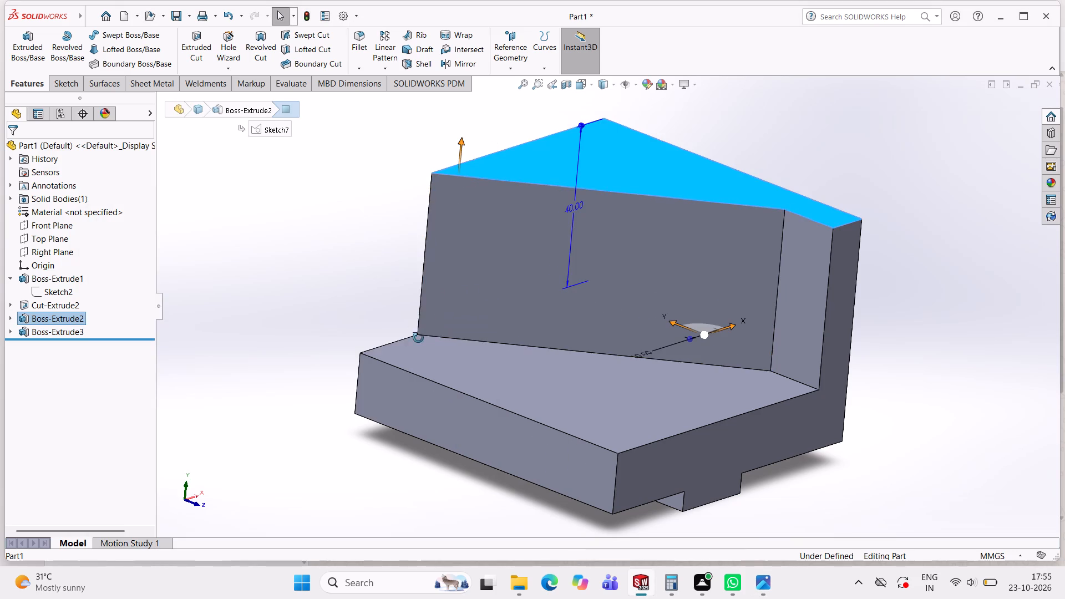
middle_drag(418, 338, 412, 384)
double_click(325, 306)
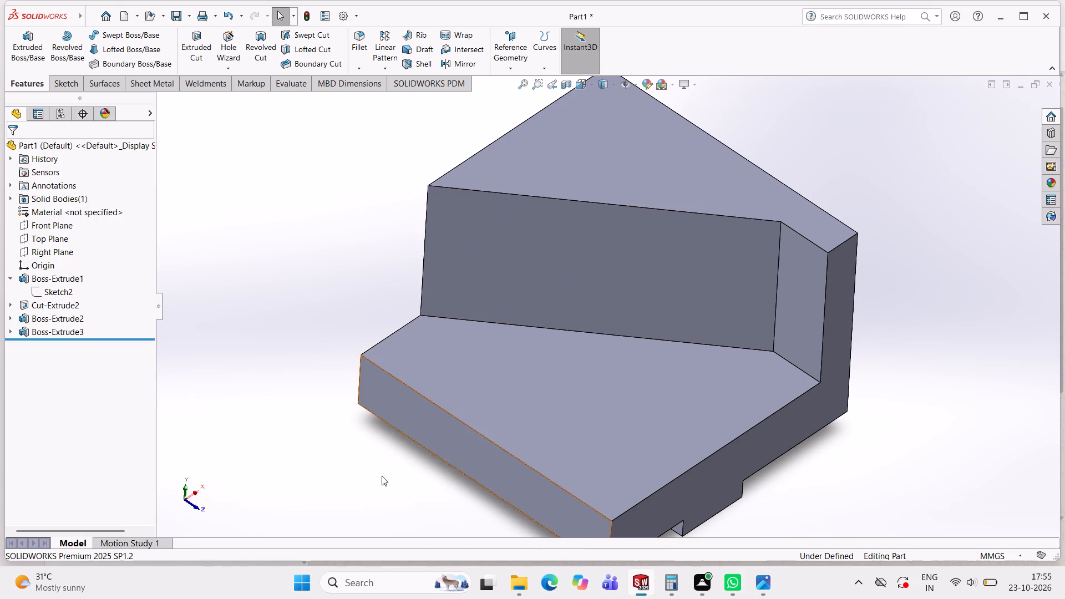
double_click(768, 580)
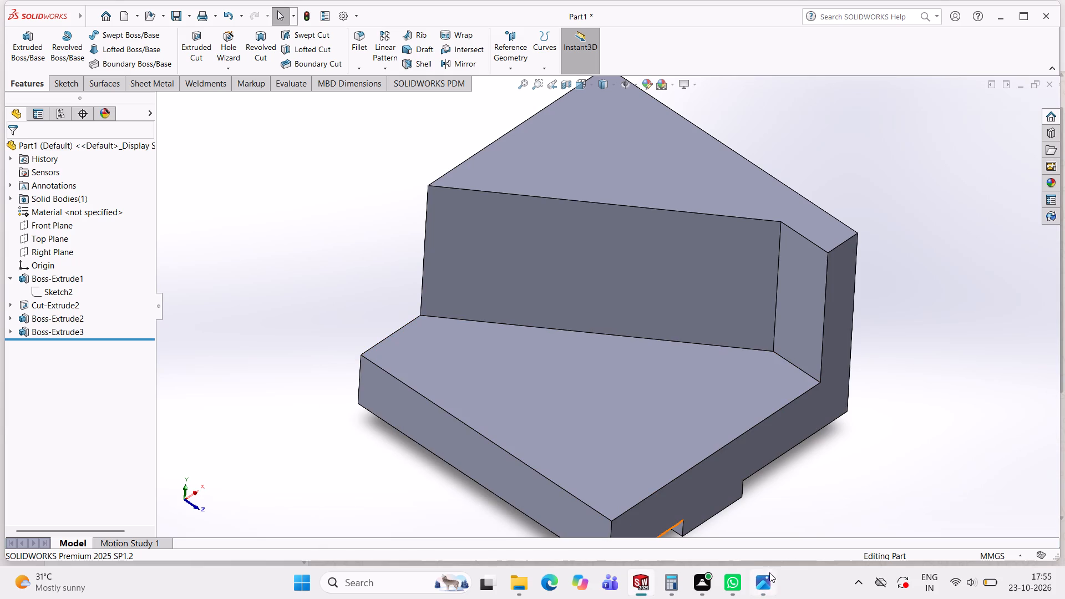
click(766, 586)
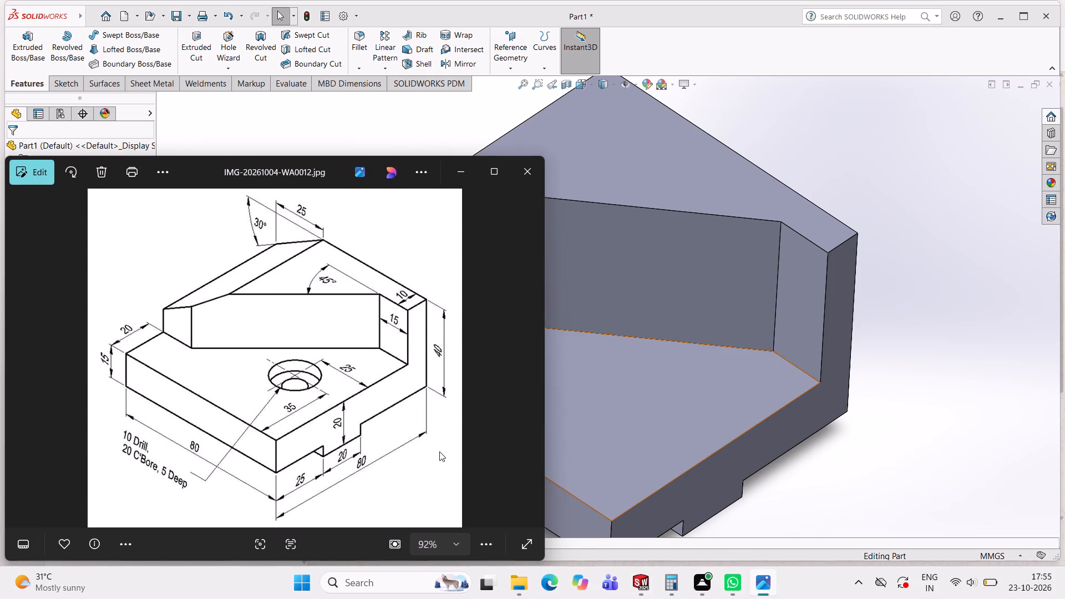
middle_drag(642, 364, 687, 357)
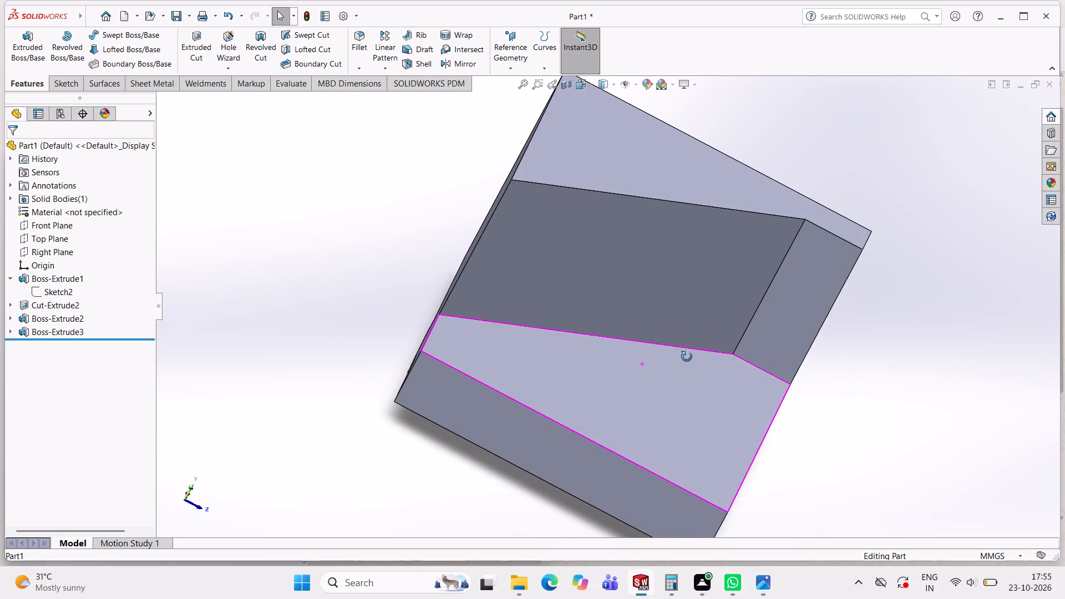
middle_drag(687, 357, 660, 360)
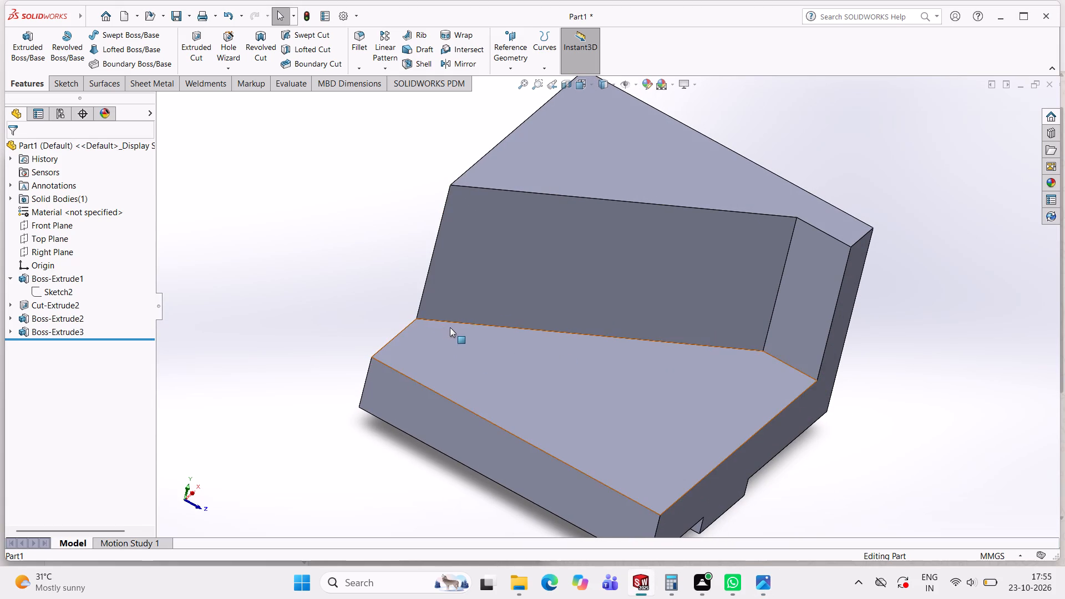
Open the angled upright's triangular sketch for editing and delete its diagonal line.
double_click(10, 335)
click(9, 334)
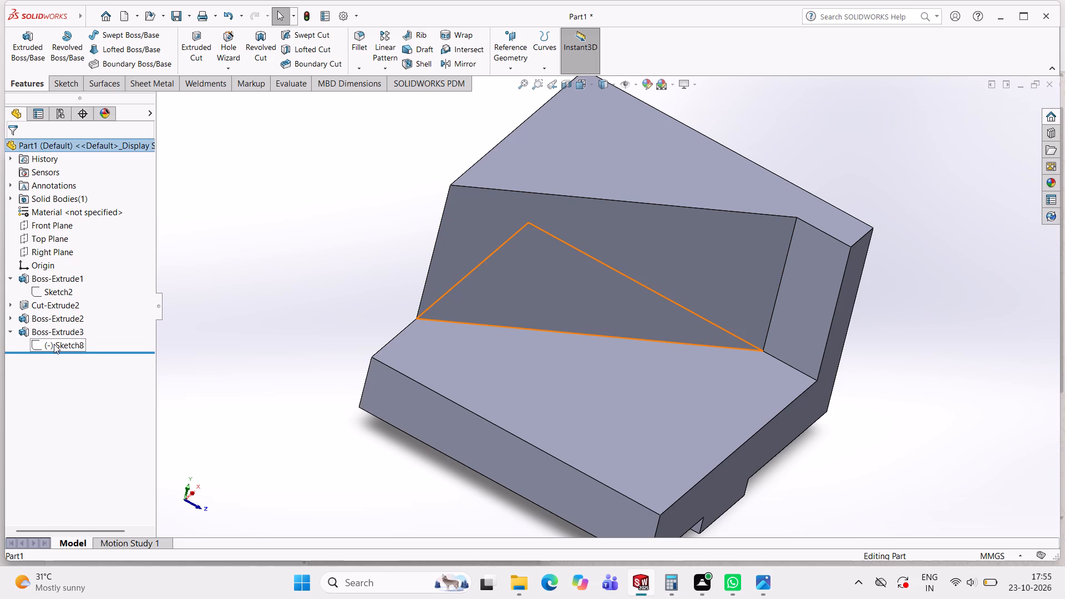
double_click(54, 344)
click(113, 340)
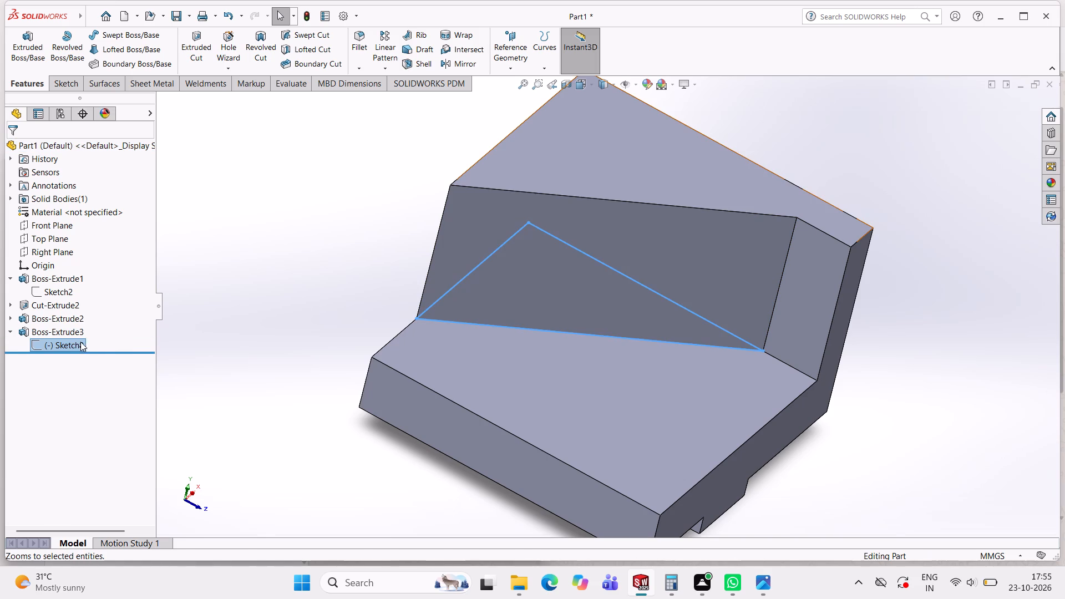
triple_click(75, 343)
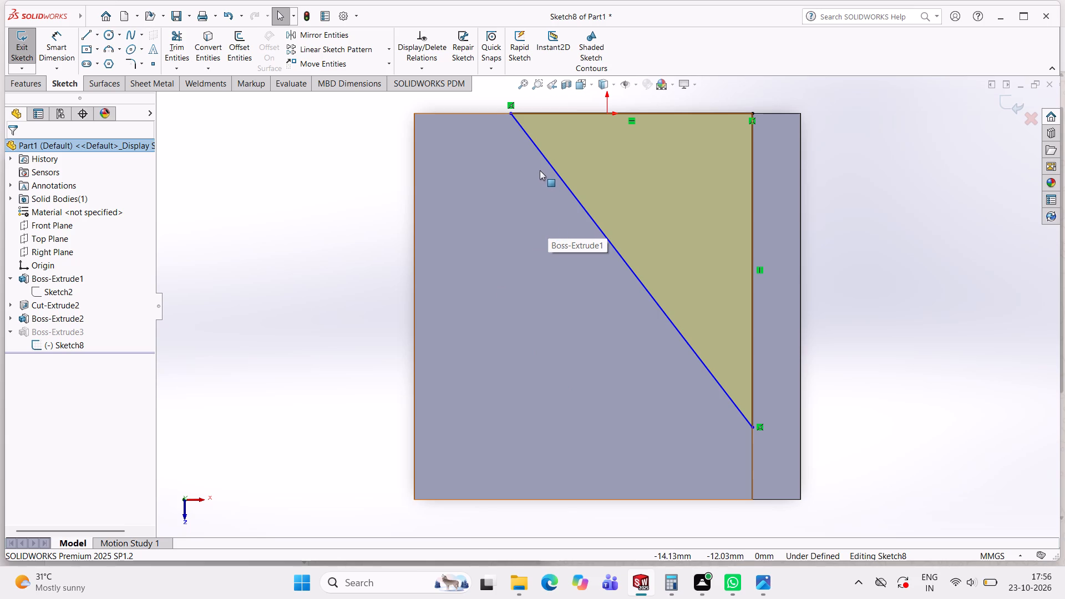
click(555, 174)
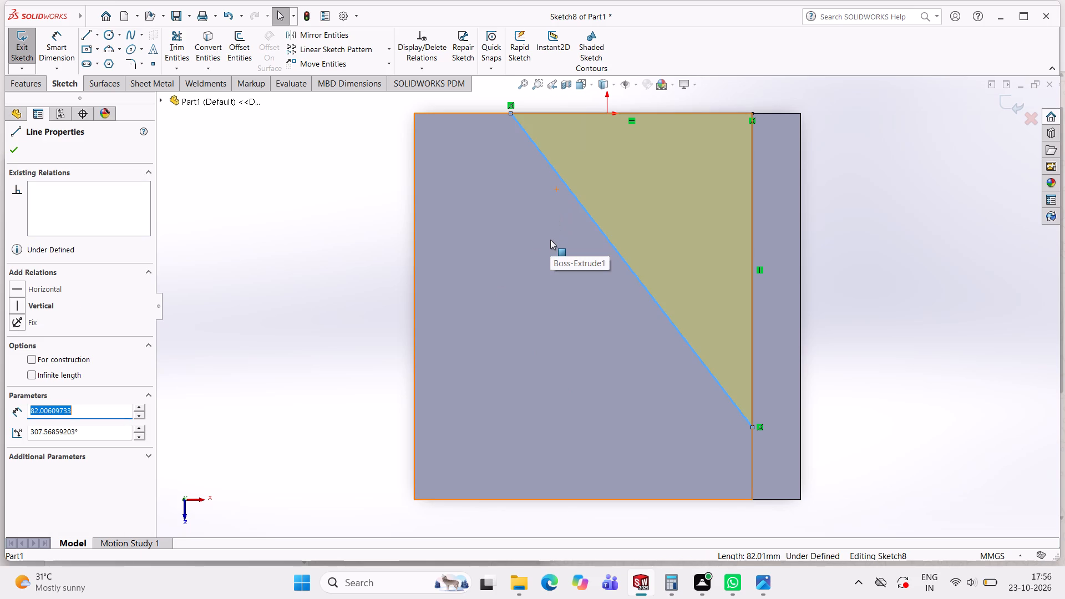
key(Delete)
Try to exit the sketch, running Check Sketch for Feature and Repair Sketch to examine the profile for problems.
middle_drag(593, 255, 600, 255)
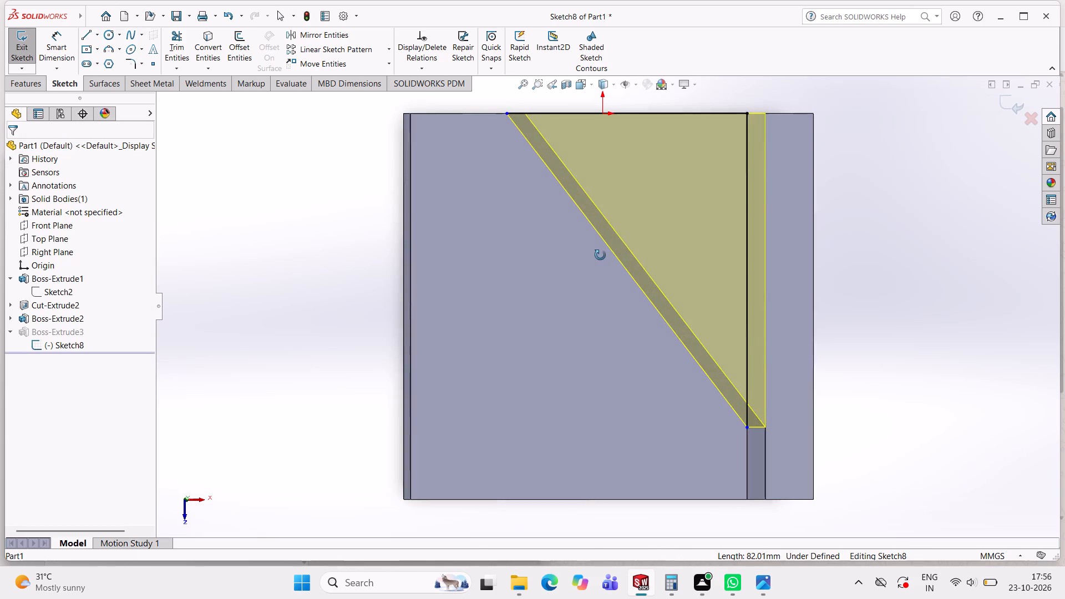
middle_drag(600, 255, 604, 261)
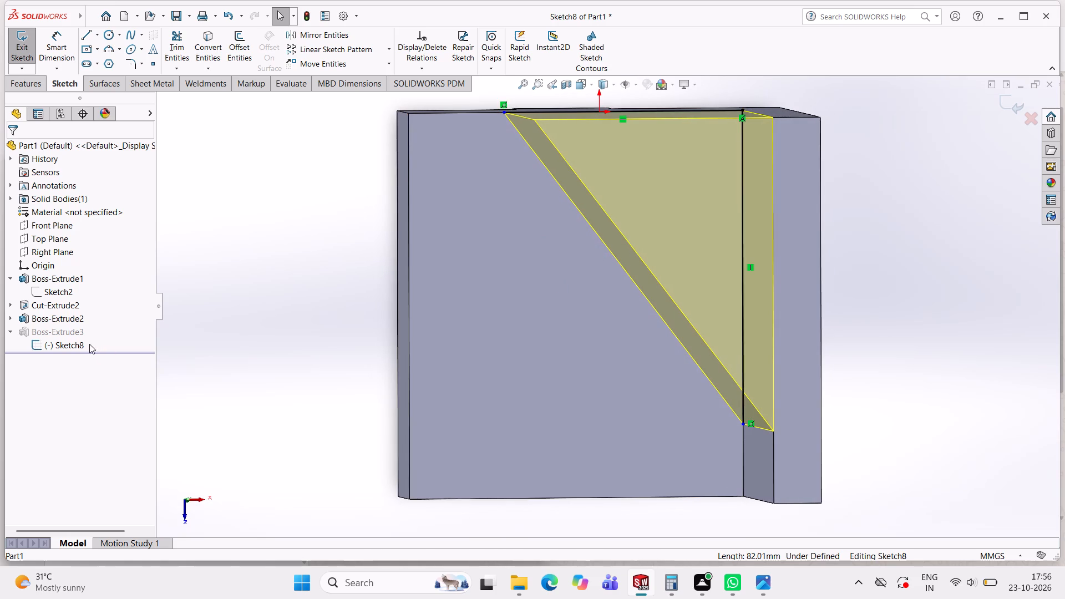
click(73, 343)
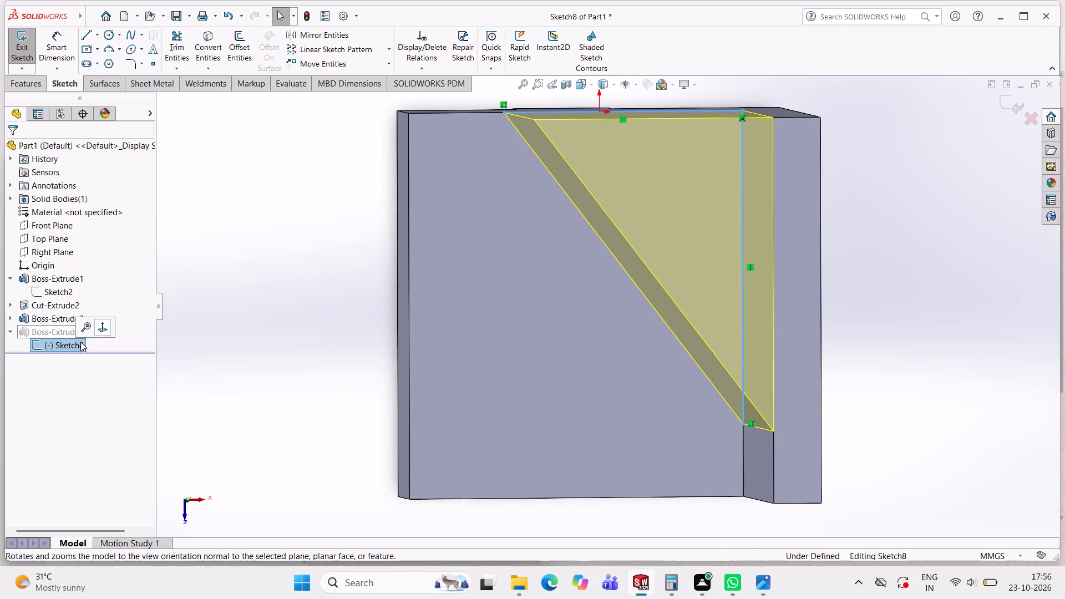
right_click(72, 342)
click(245, 313)
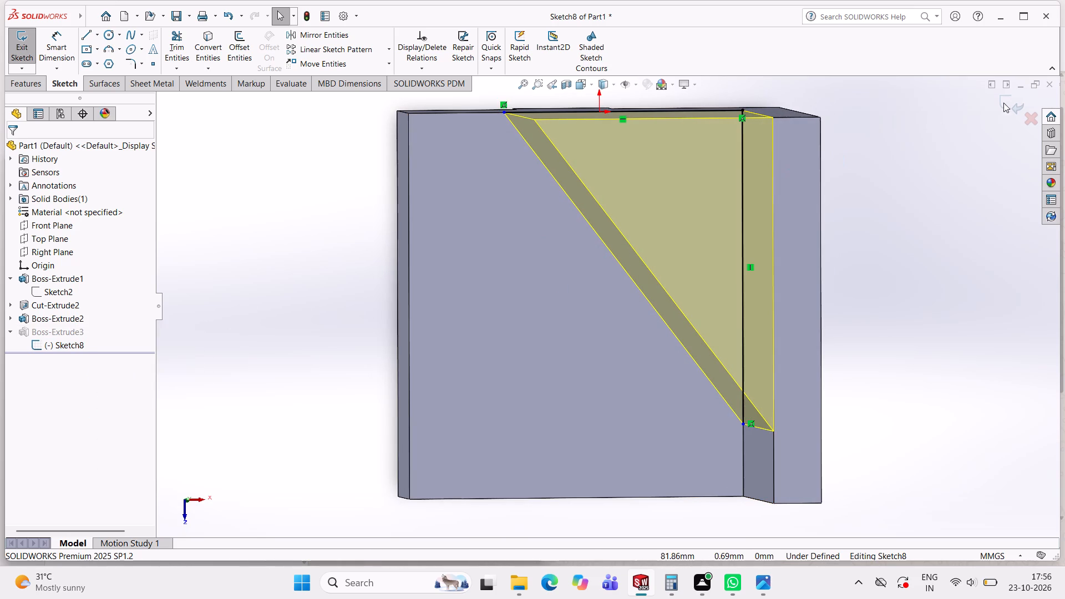
click(1010, 105)
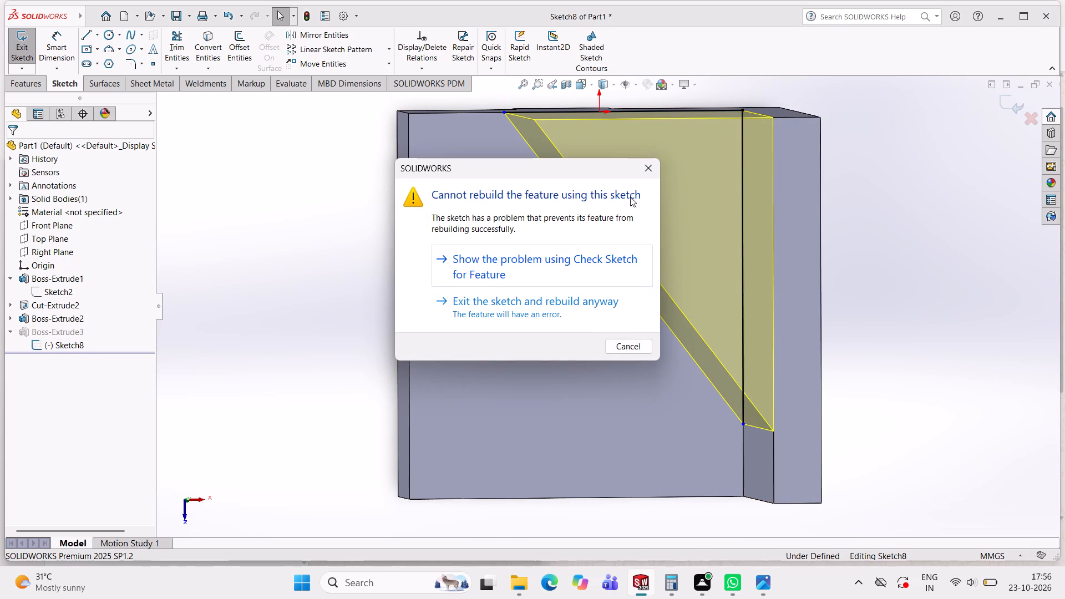
click(528, 259)
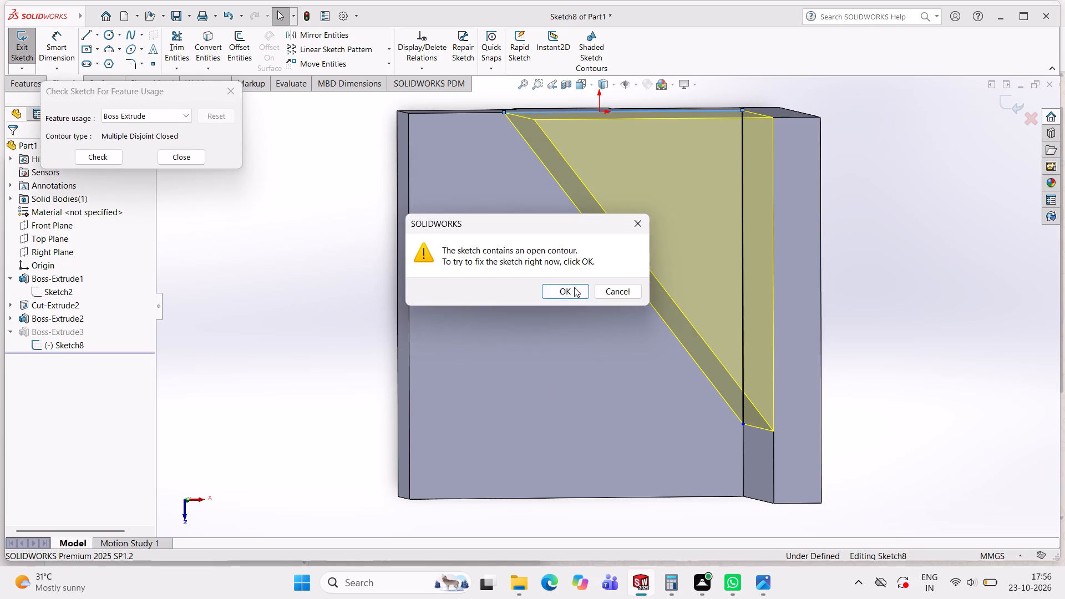
click(574, 287)
middle_drag(520, 308, 489, 297)
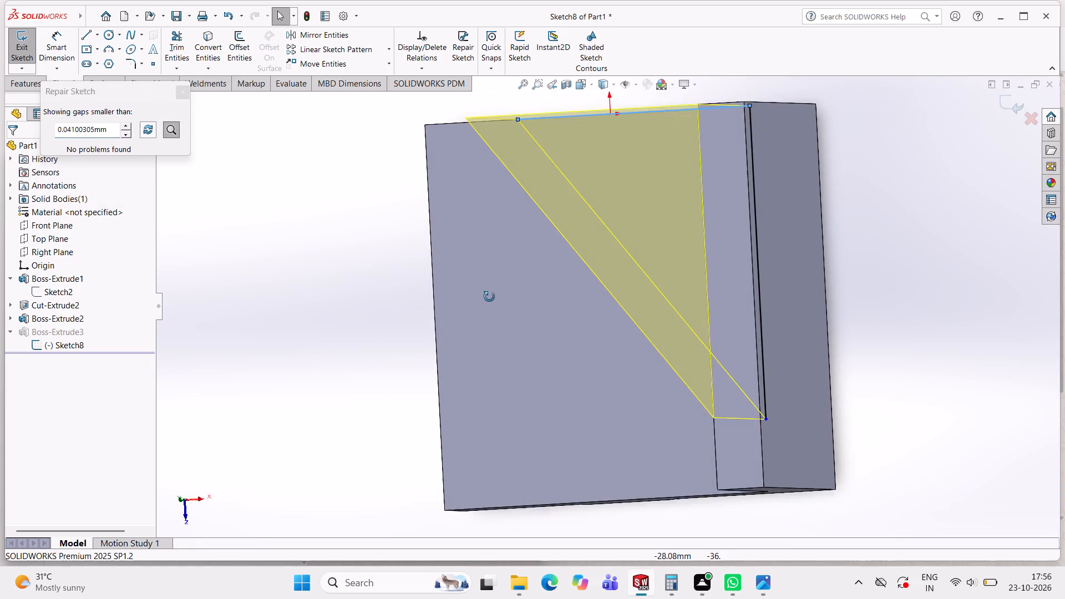
middle_drag(489, 297, 489, 288)
click(516, 323)
click(521, 321)
middle_drag(521, 320, 556, 323)
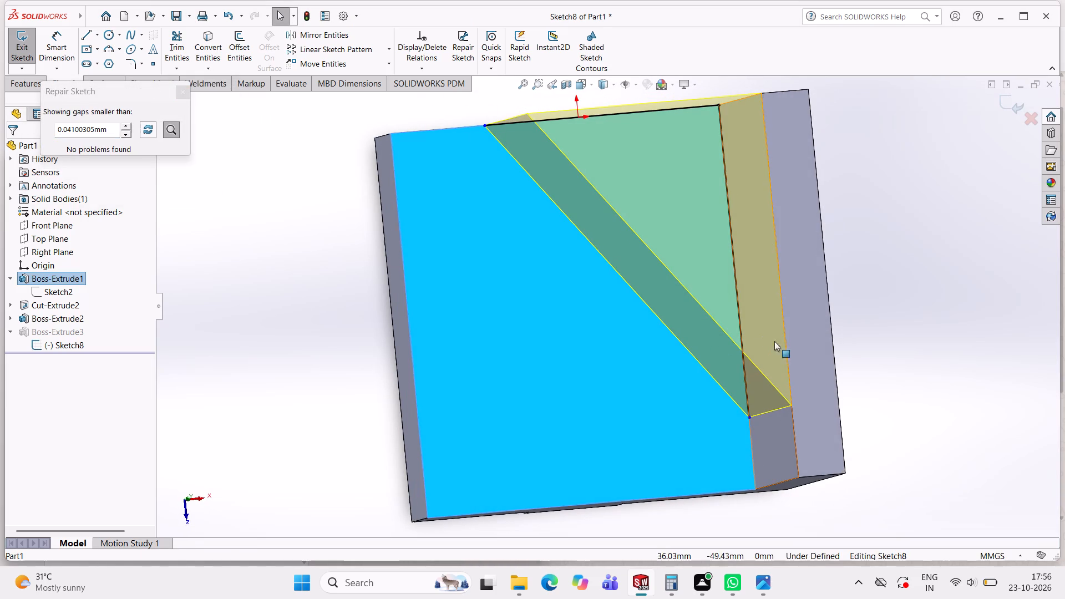
key(Escape)
key(Escape)
key(Escape)
key(Escape)
key(Escape)
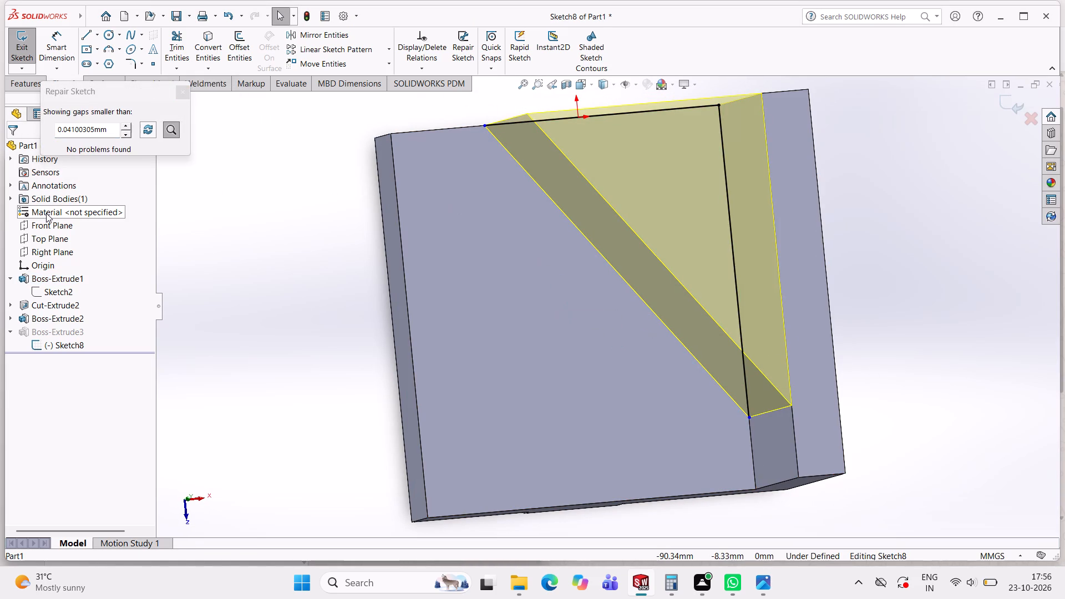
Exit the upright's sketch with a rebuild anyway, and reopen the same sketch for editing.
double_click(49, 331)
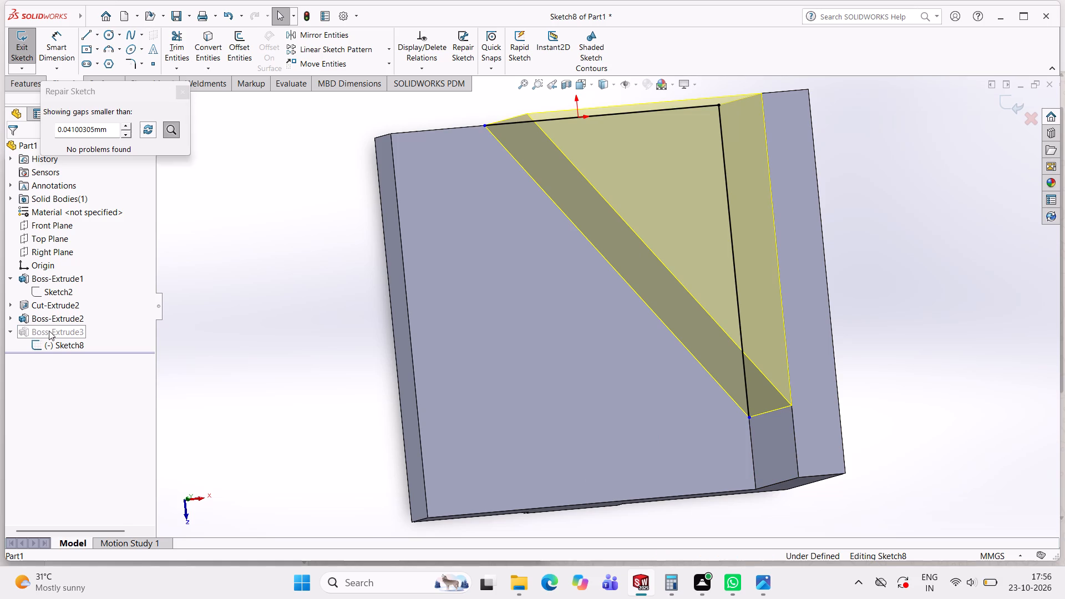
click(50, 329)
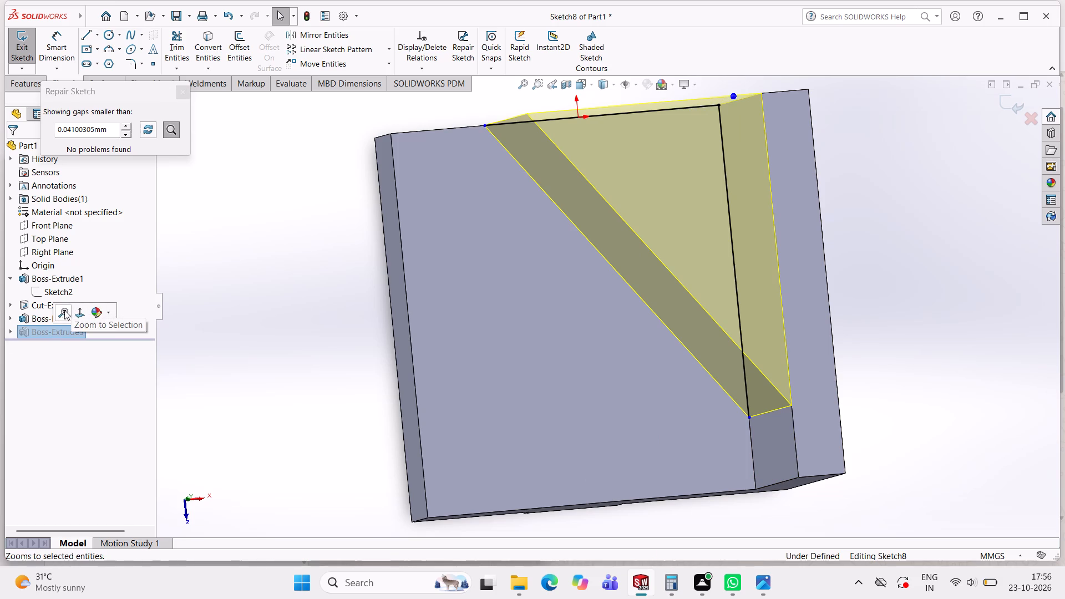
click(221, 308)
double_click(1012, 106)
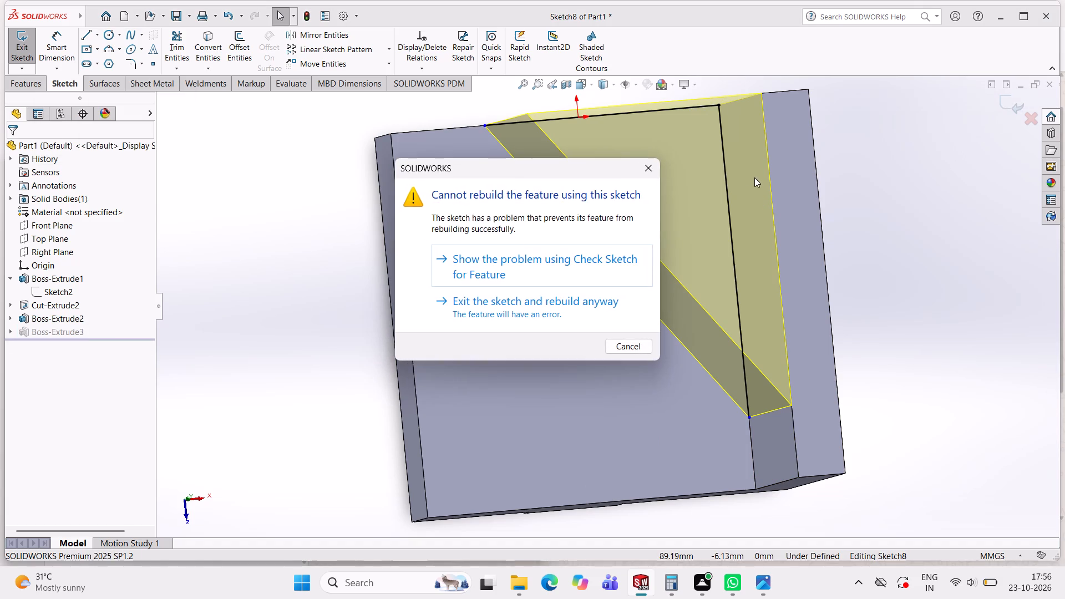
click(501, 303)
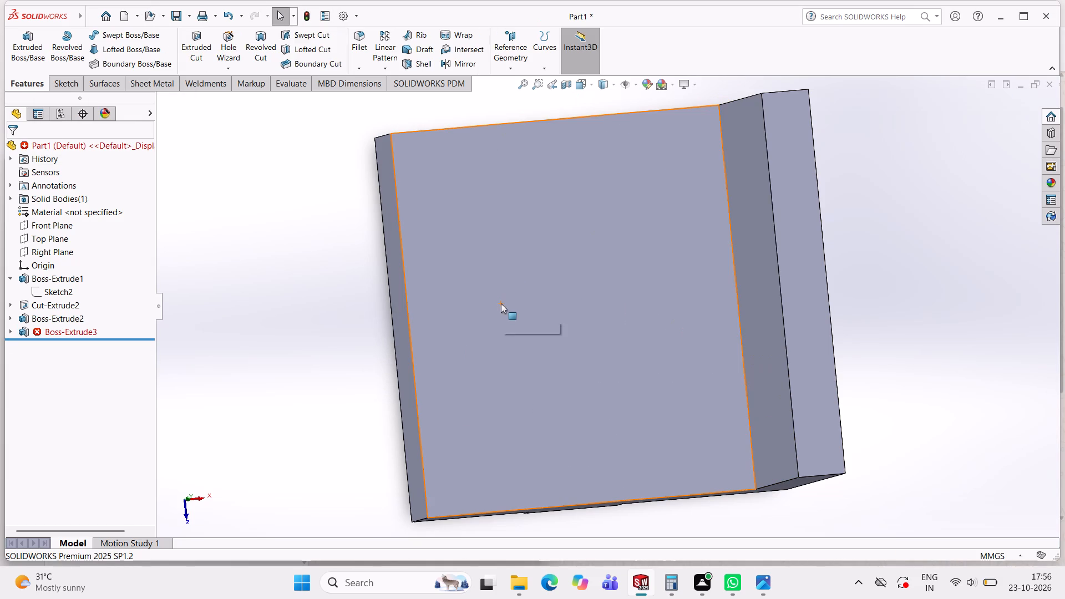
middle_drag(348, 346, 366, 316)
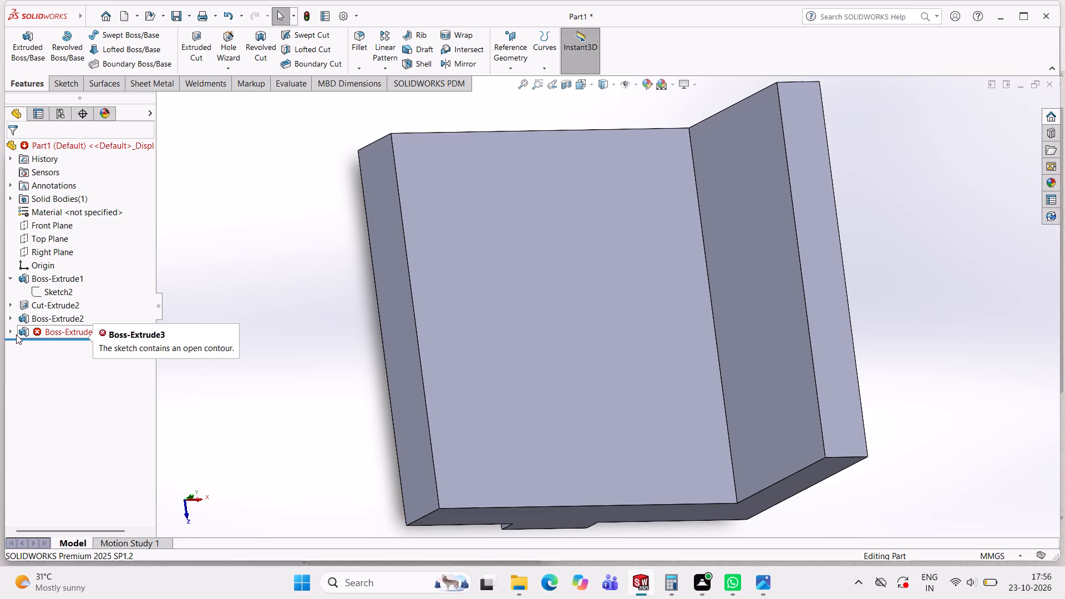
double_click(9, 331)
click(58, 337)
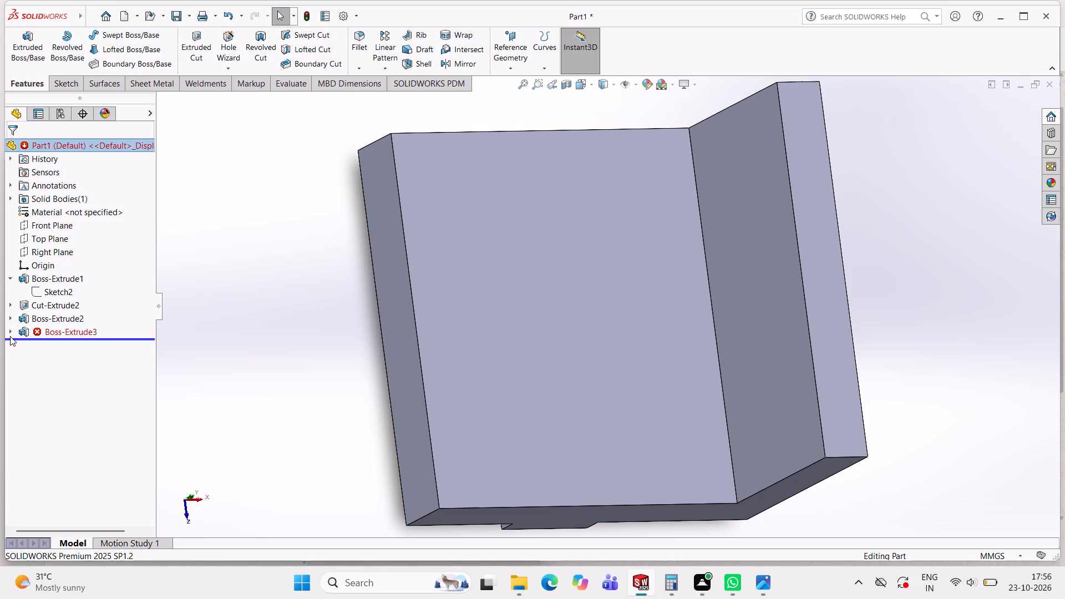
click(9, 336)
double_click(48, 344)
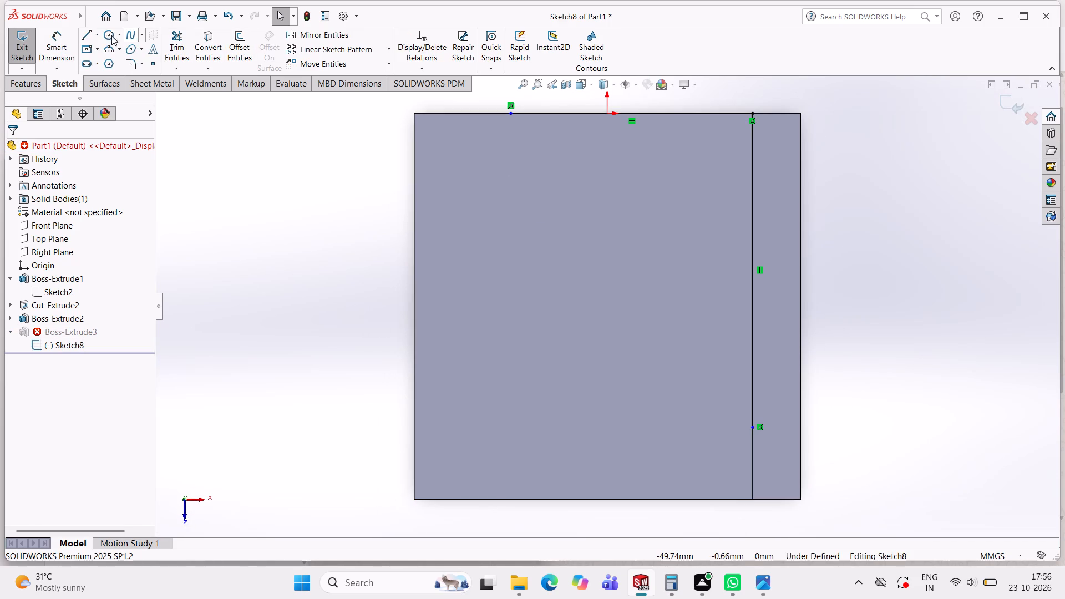
Sketch a vertical line about 15 mm long into the base from the free end of the back-edge line.
click(84, 38)
click(509, 113)
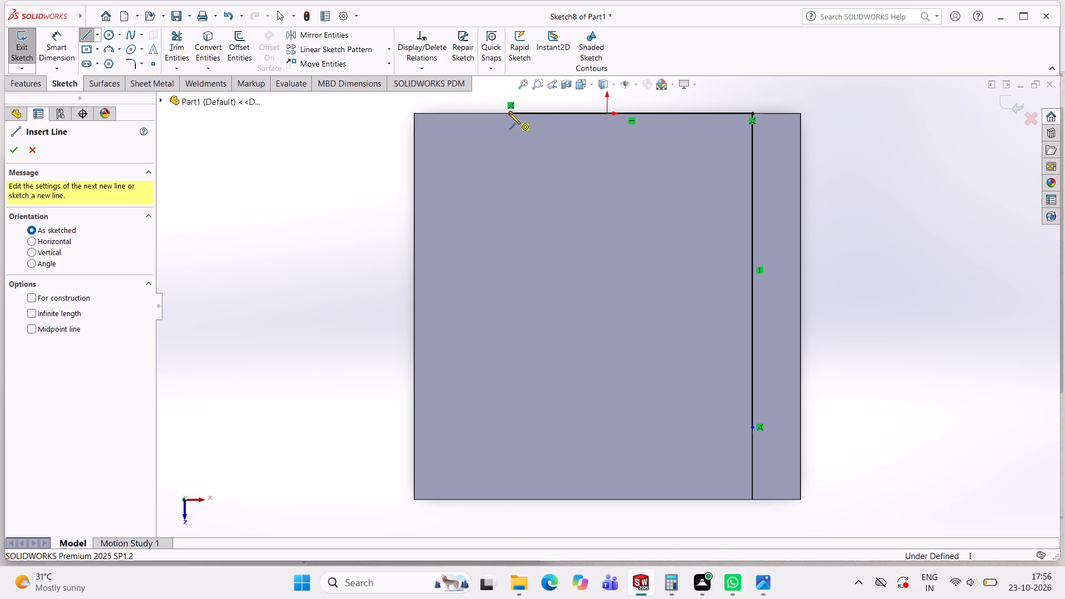
click(508, 185)
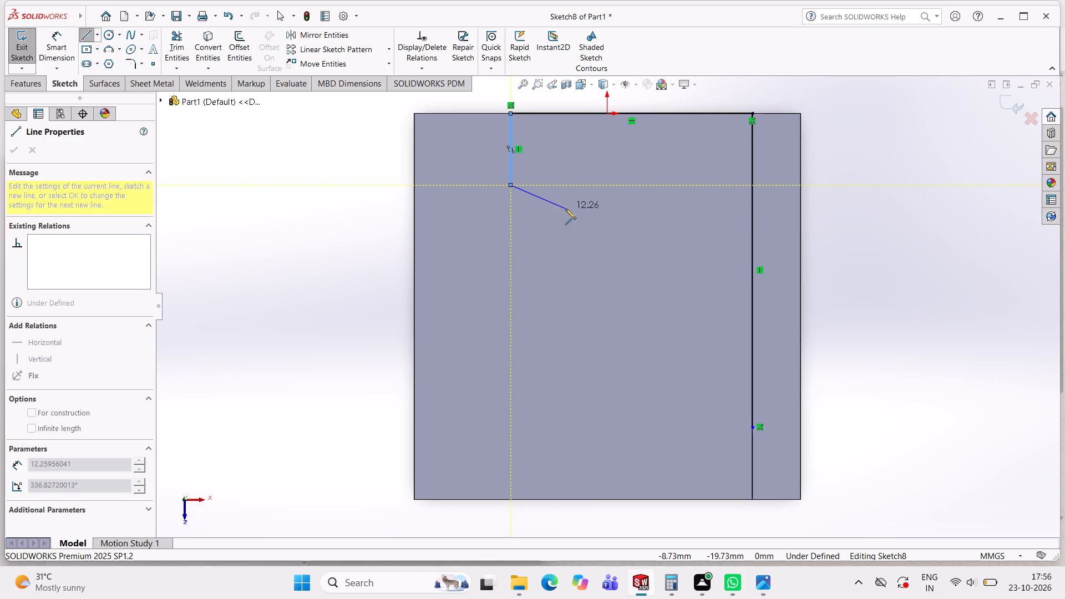
key(Escape)
key(Escape)
key(Escape)
key(Escape)
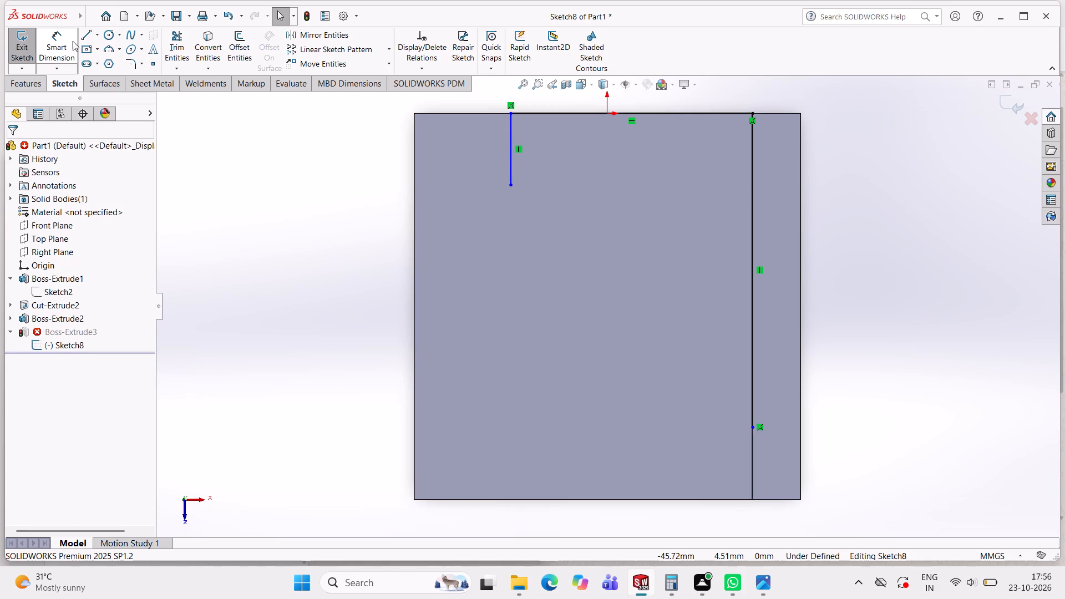
Dimension the new vertical line's length at 25 mm.
click(69, 41)
click(513, 154)
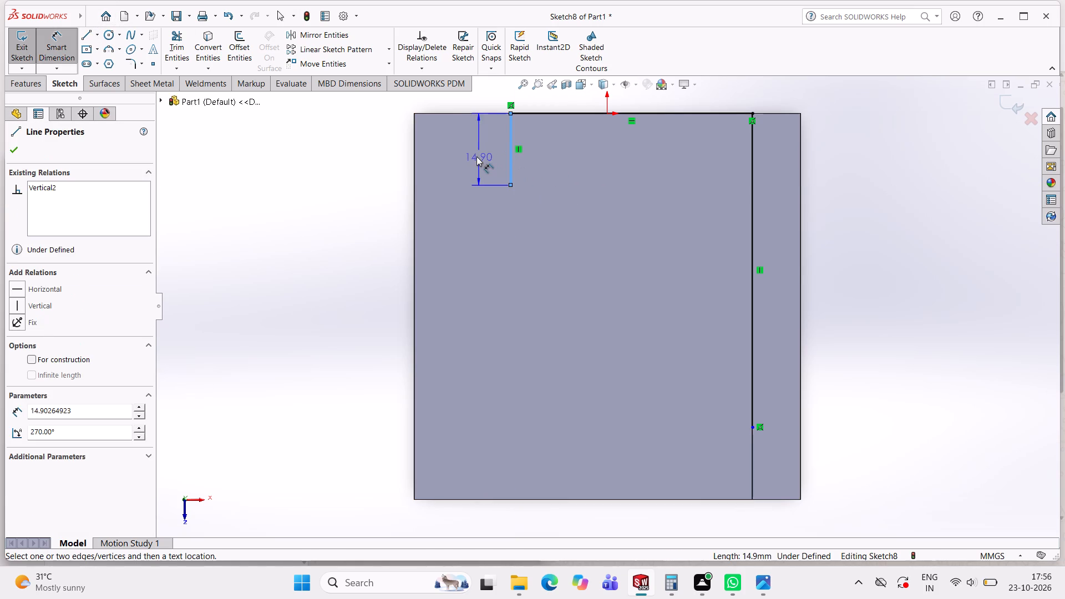
double_click(476, 156)
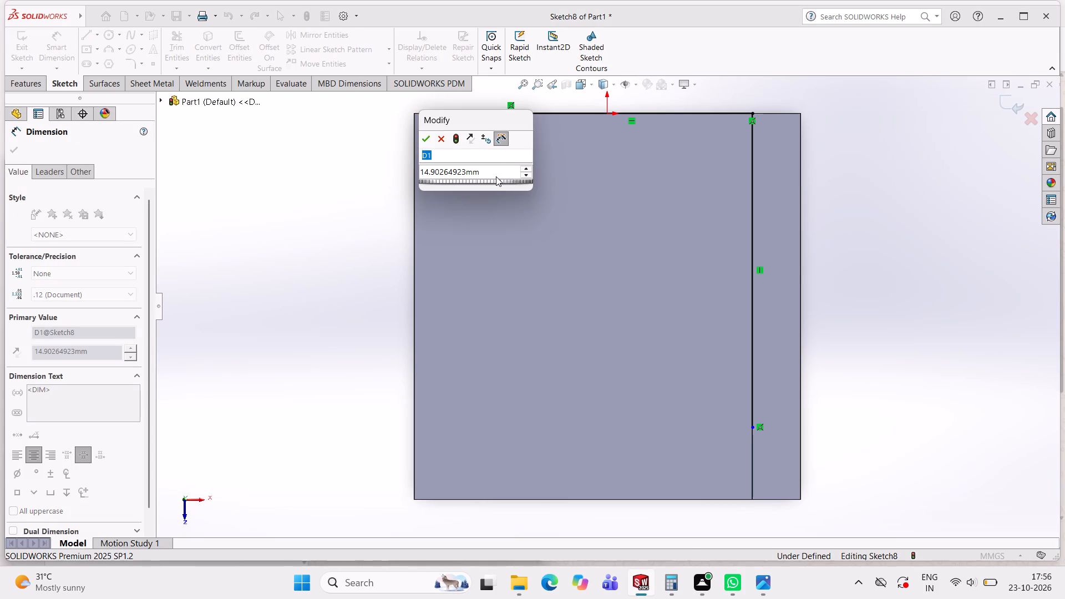
click(496, 176)
click(496, 176)
click(496, 176)
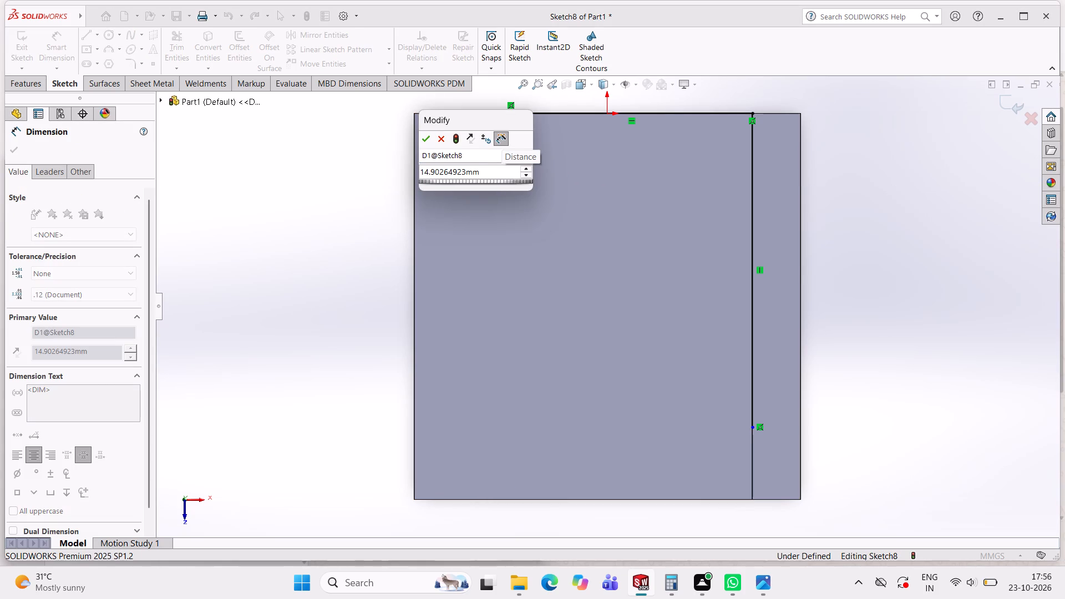
click(483, 172)
click(483, 172)
text(25)
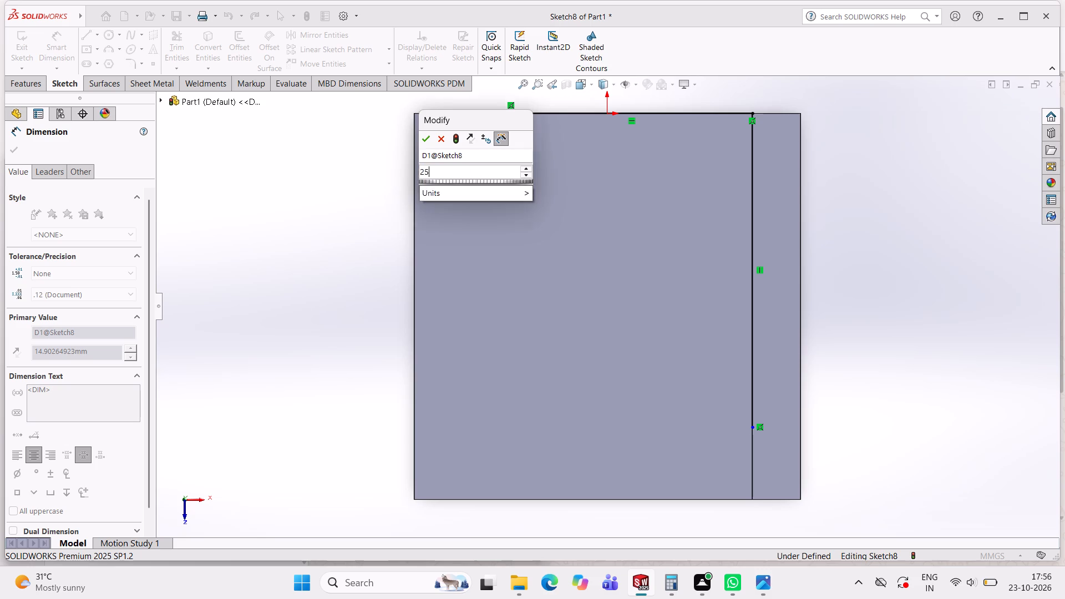
key(Return)
key(Escape)
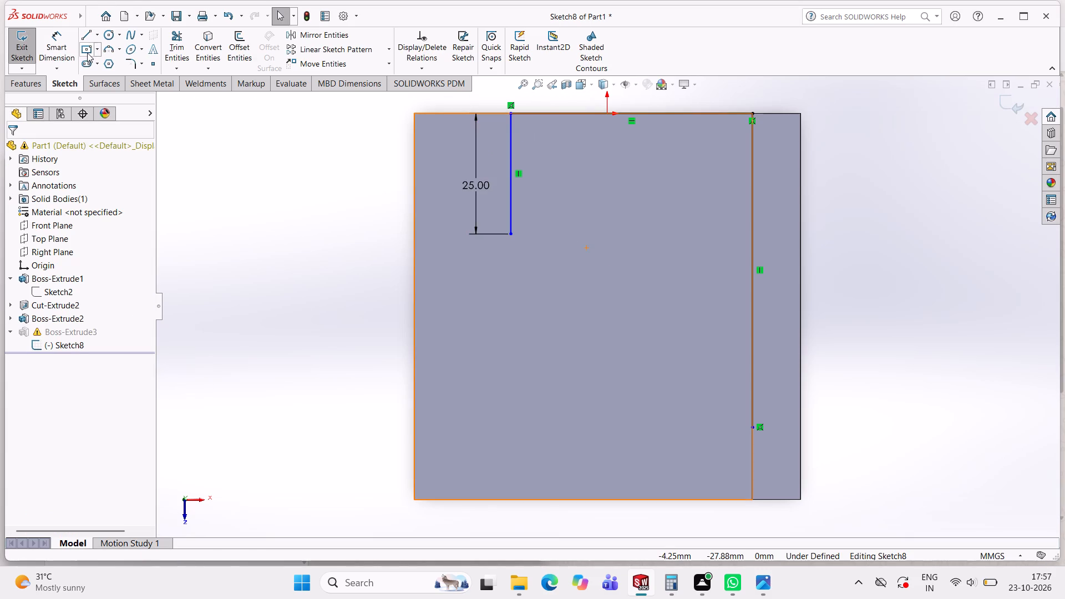
Close the profile with a slanted line about 64 mm long from the 25 mm line's free end to the wall-edge line's end.
click(85, 37)
click(510, 234)
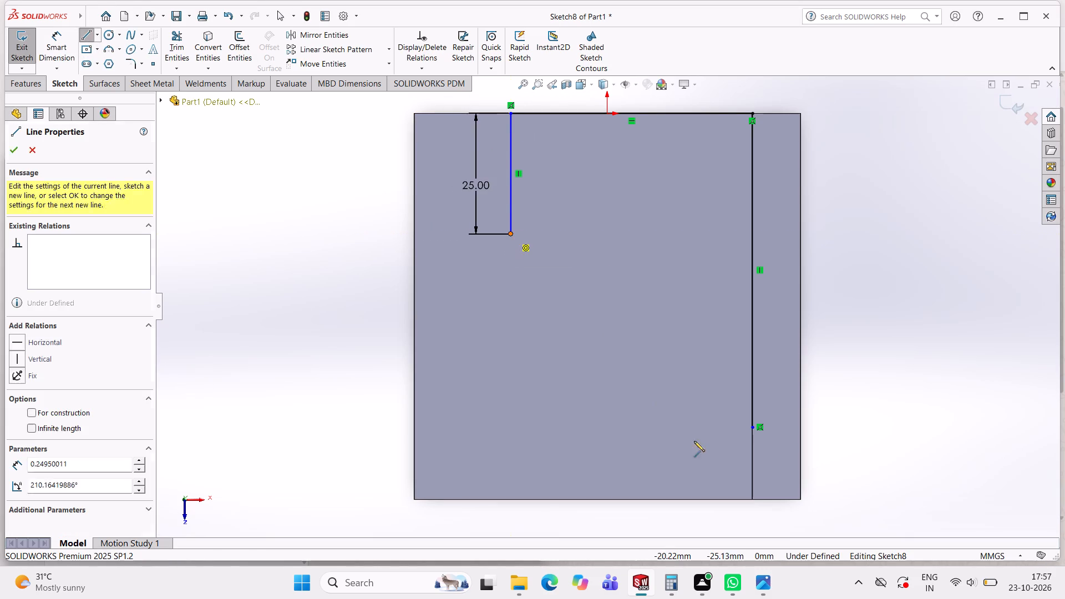
click(754, 429)
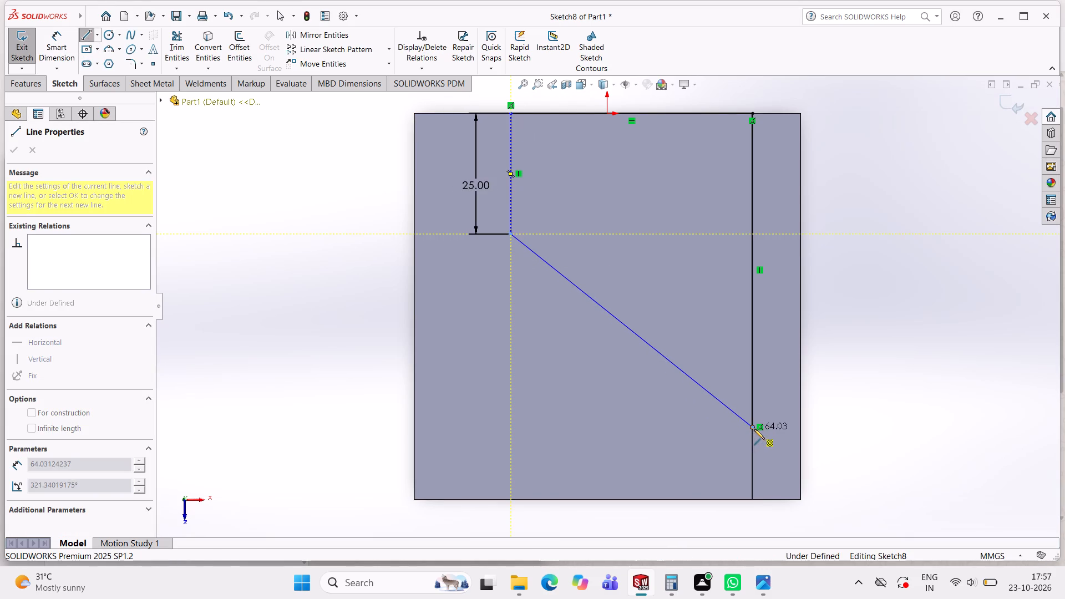
key(Escape)
key(Escape)
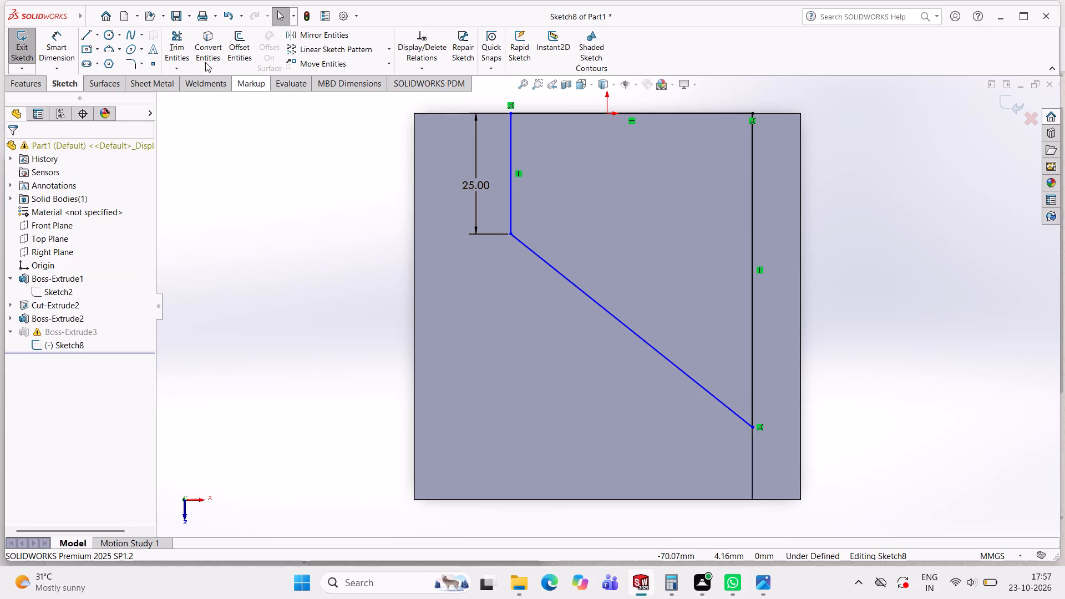
key(Escape)
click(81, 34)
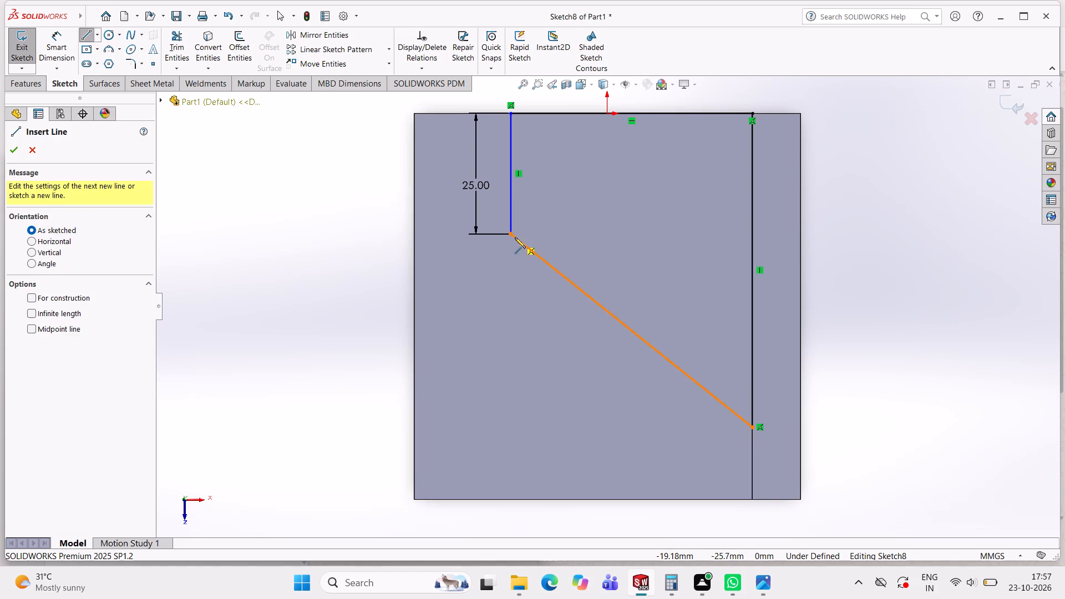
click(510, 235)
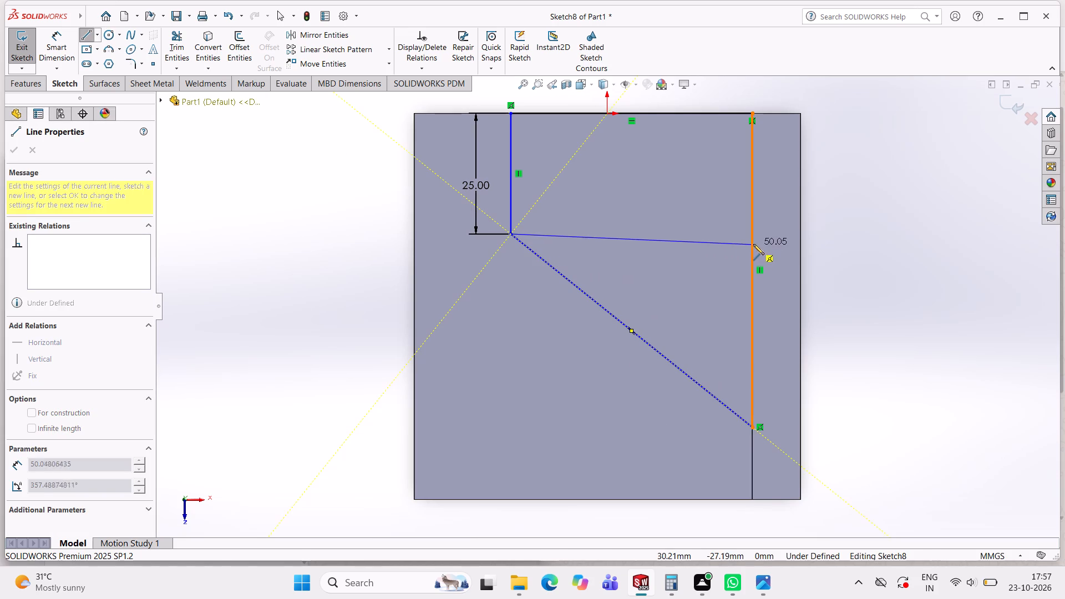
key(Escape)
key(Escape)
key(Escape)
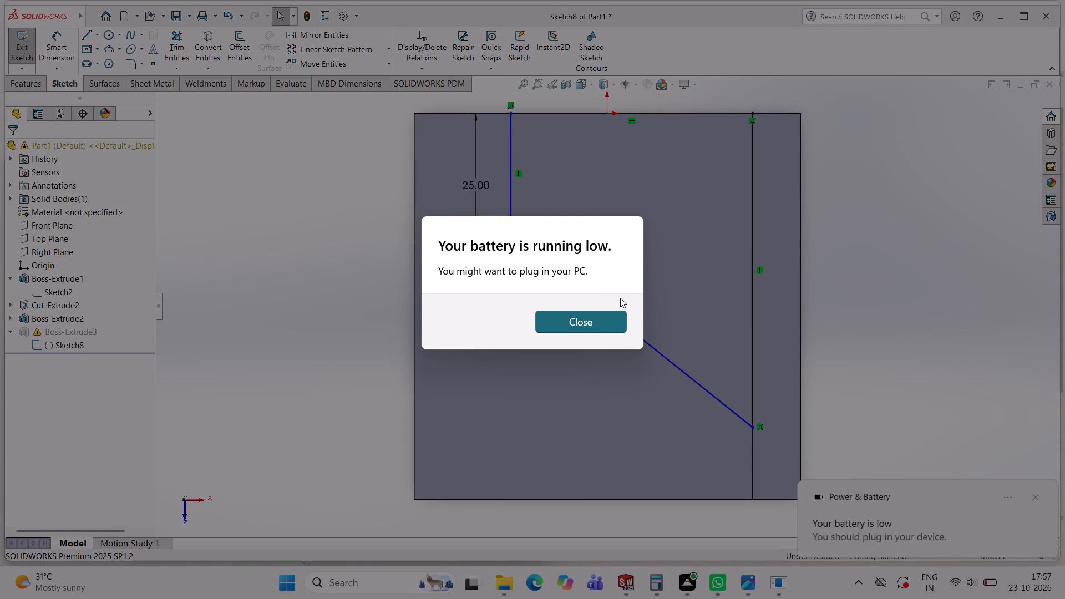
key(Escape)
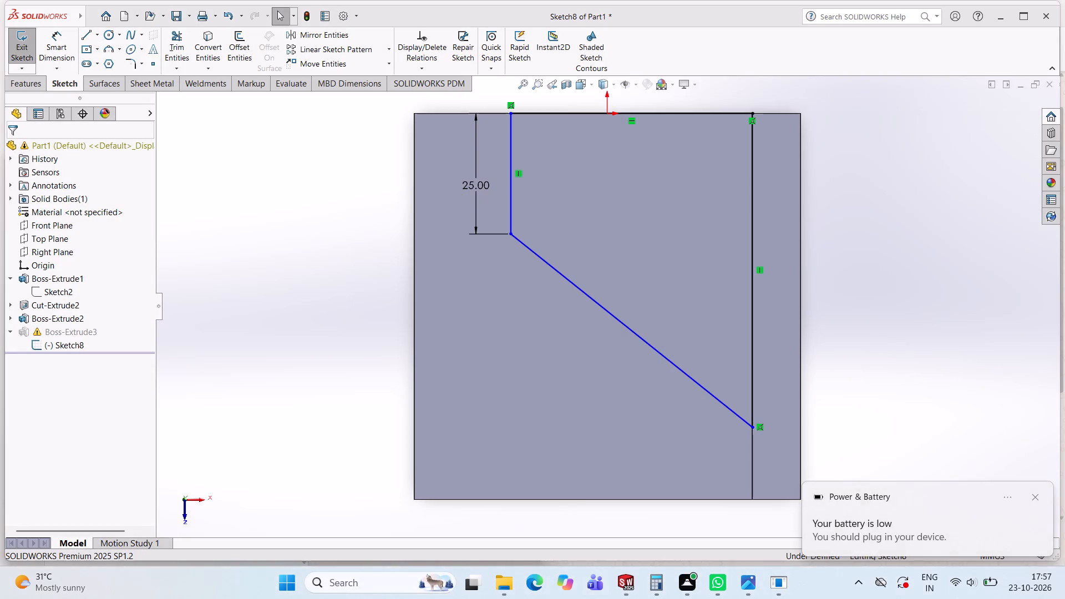
Exit the angled upright's sketch to rebuild its extrusion from the closed profile.
key(Escape)
key(Escape)
key(Escape)
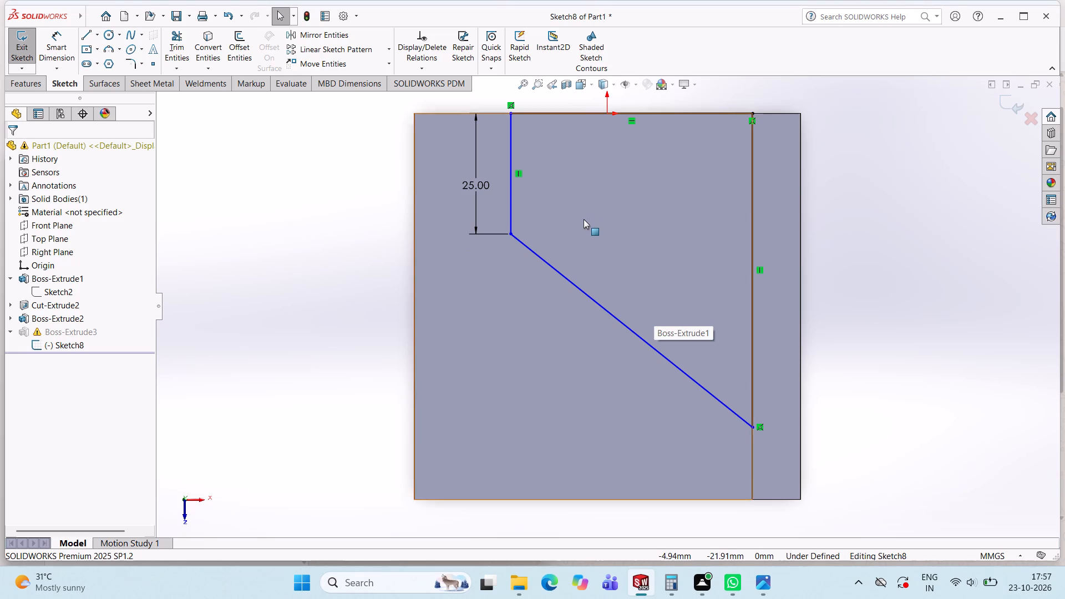
key(Escape)
key(Escape)
key(Escape)
key(grave)
key(Escape)
click(869, 258)
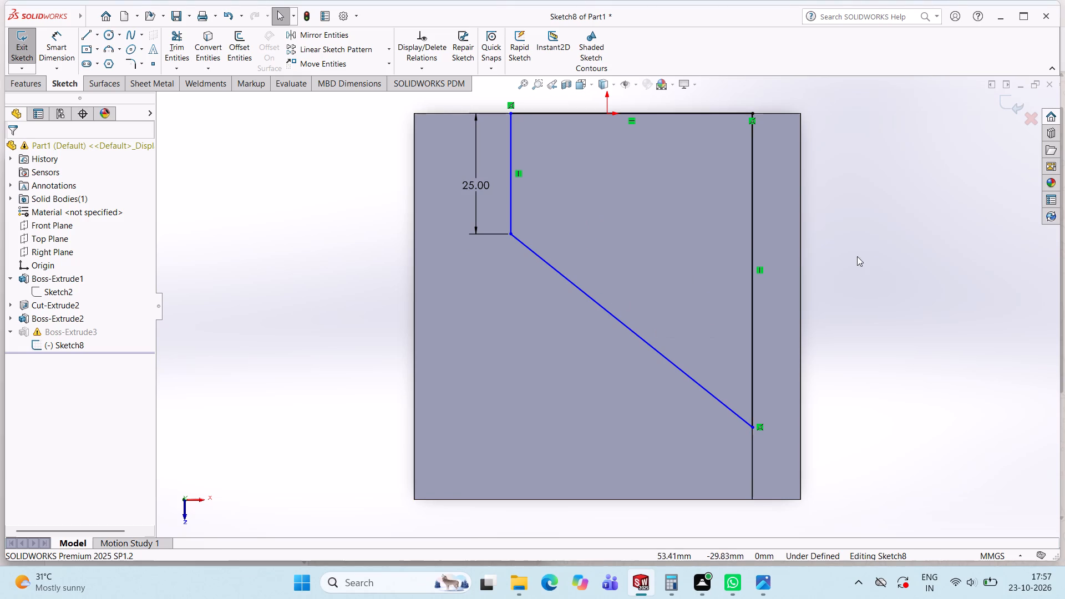
key(Escape)
key(Escape)
key(Escape)
key(Escape)
key(Escape)
key(Escape)
key(Escape)
key(Escape)
key(Escape)
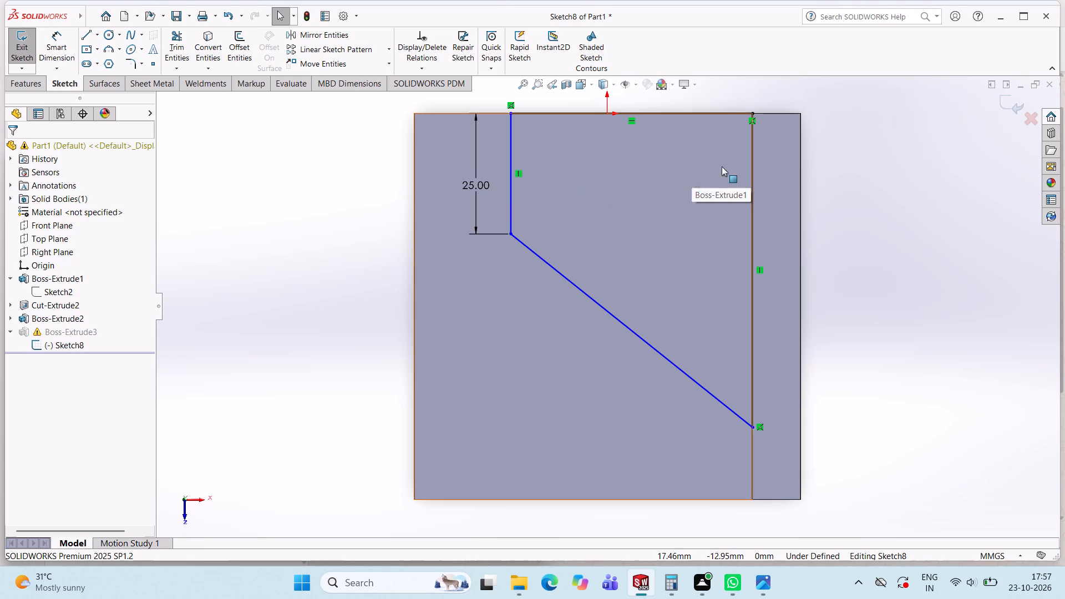
double_click(1003, 101)
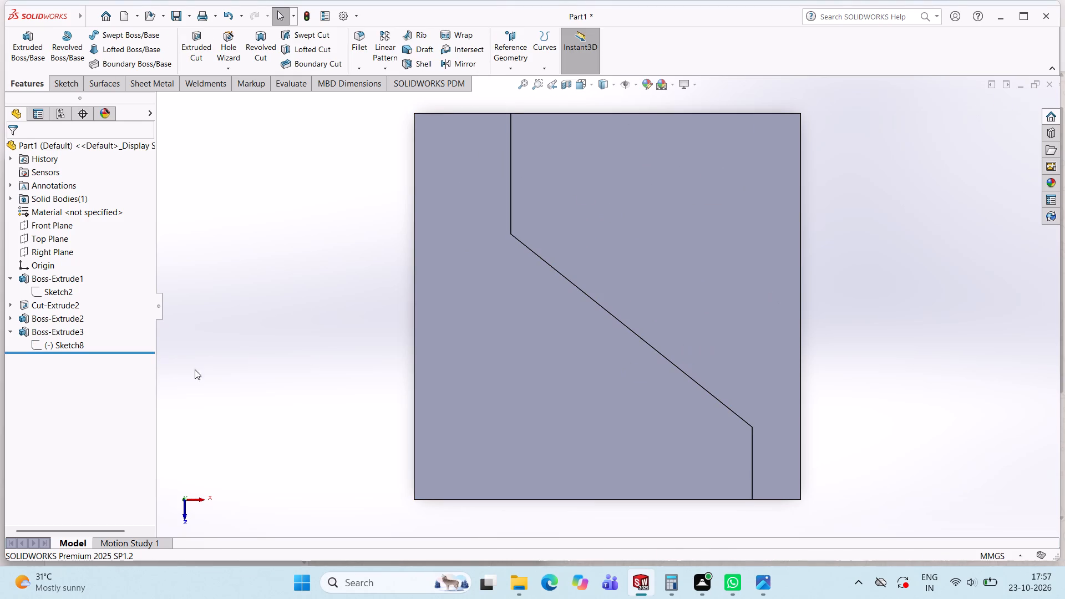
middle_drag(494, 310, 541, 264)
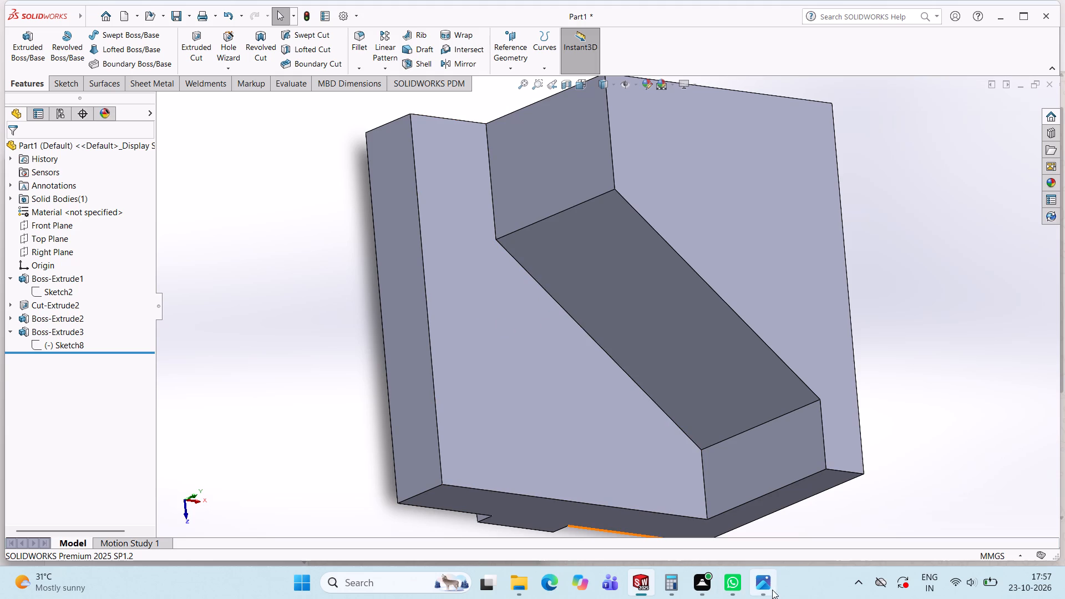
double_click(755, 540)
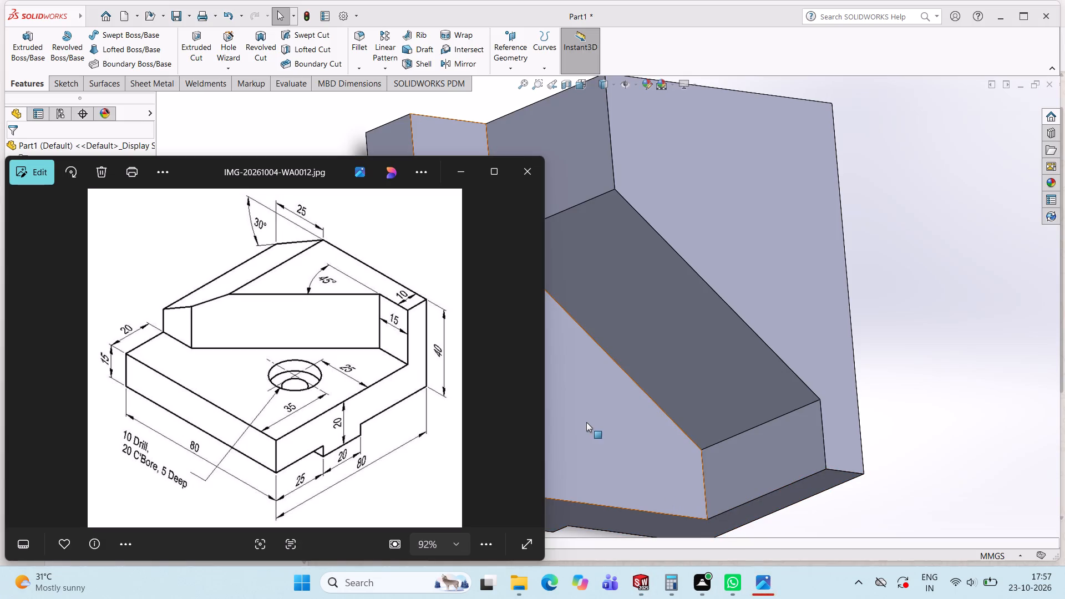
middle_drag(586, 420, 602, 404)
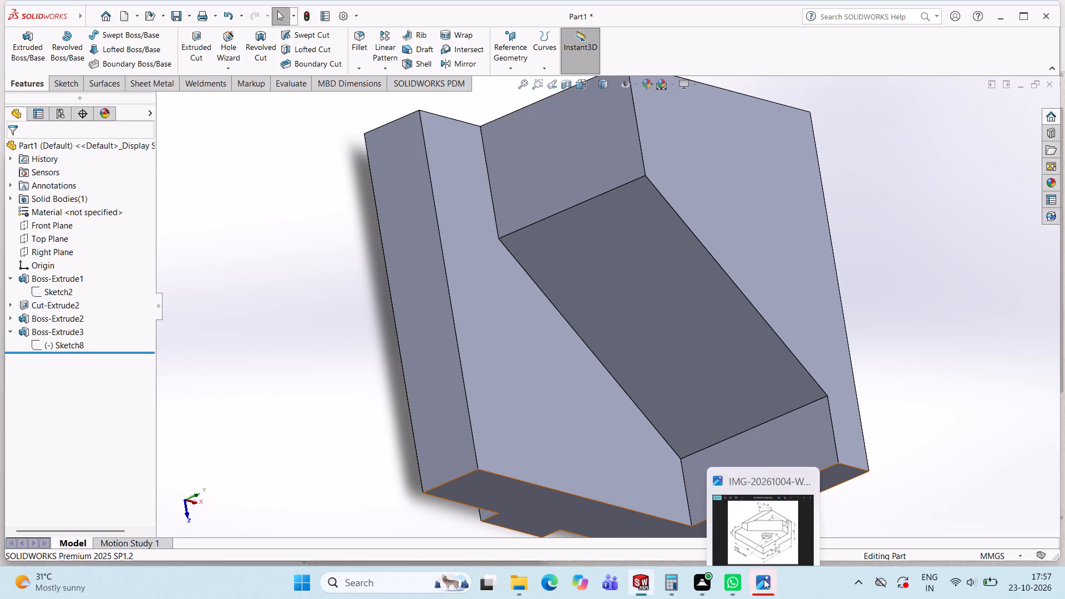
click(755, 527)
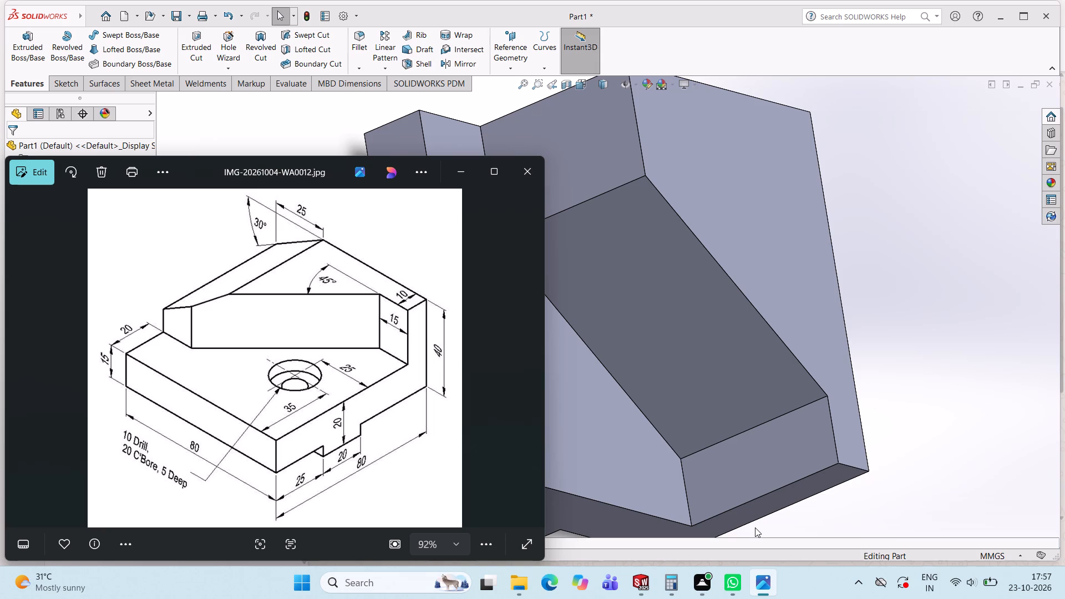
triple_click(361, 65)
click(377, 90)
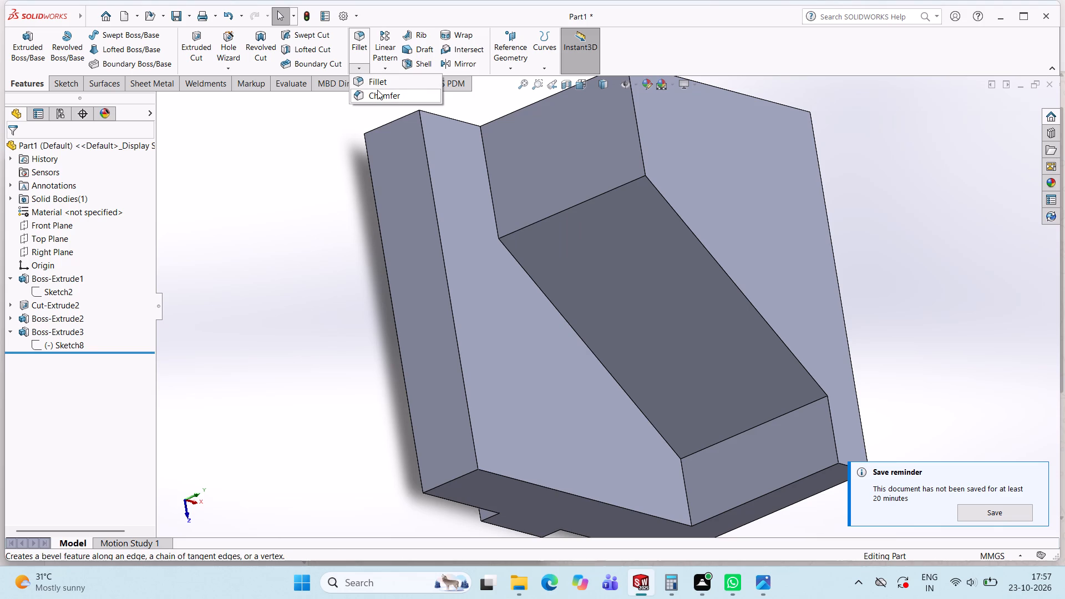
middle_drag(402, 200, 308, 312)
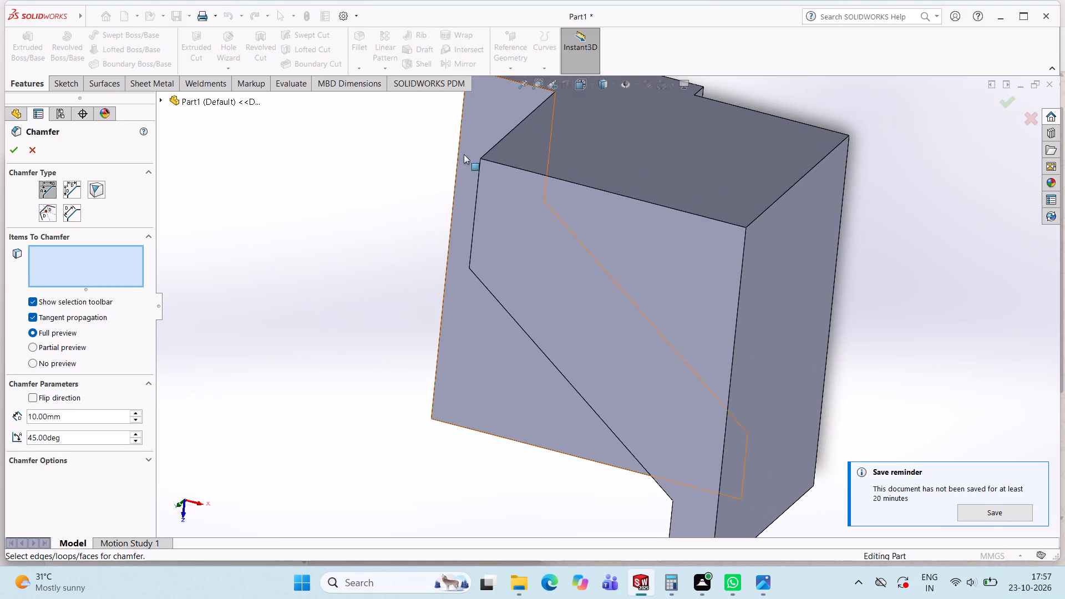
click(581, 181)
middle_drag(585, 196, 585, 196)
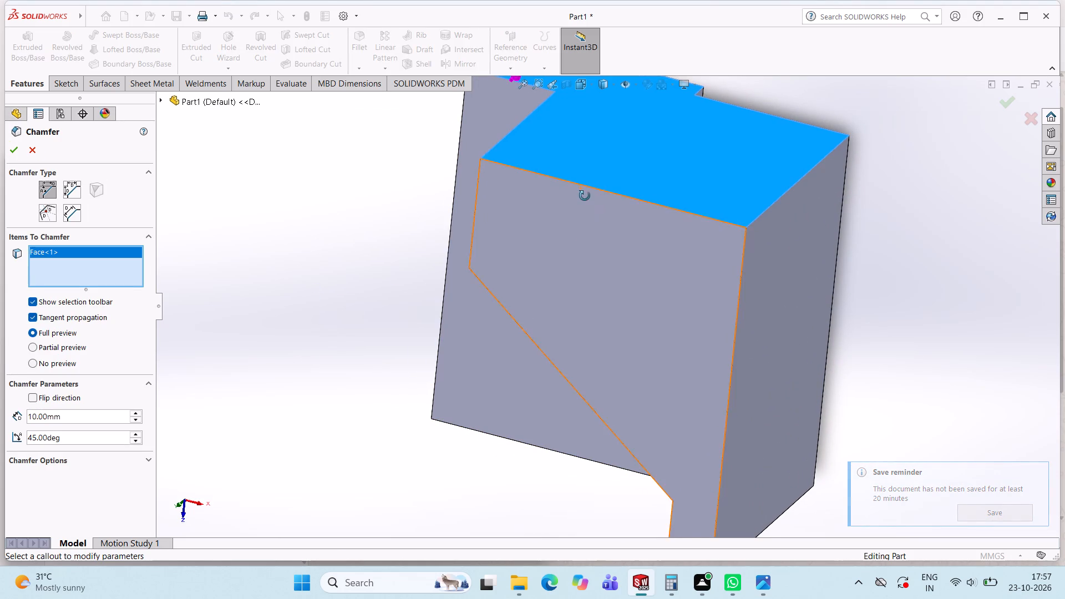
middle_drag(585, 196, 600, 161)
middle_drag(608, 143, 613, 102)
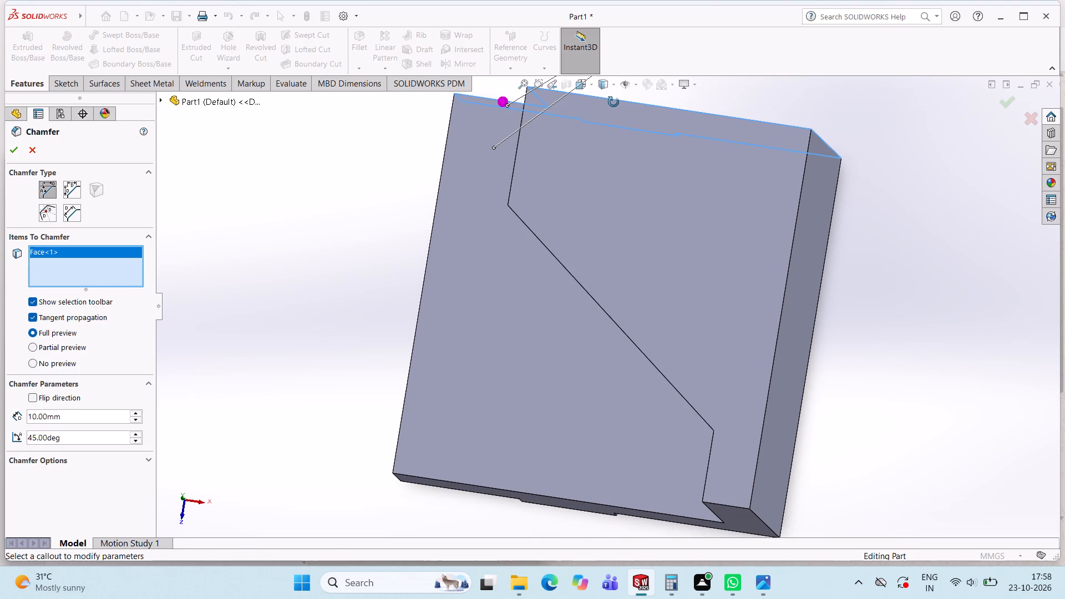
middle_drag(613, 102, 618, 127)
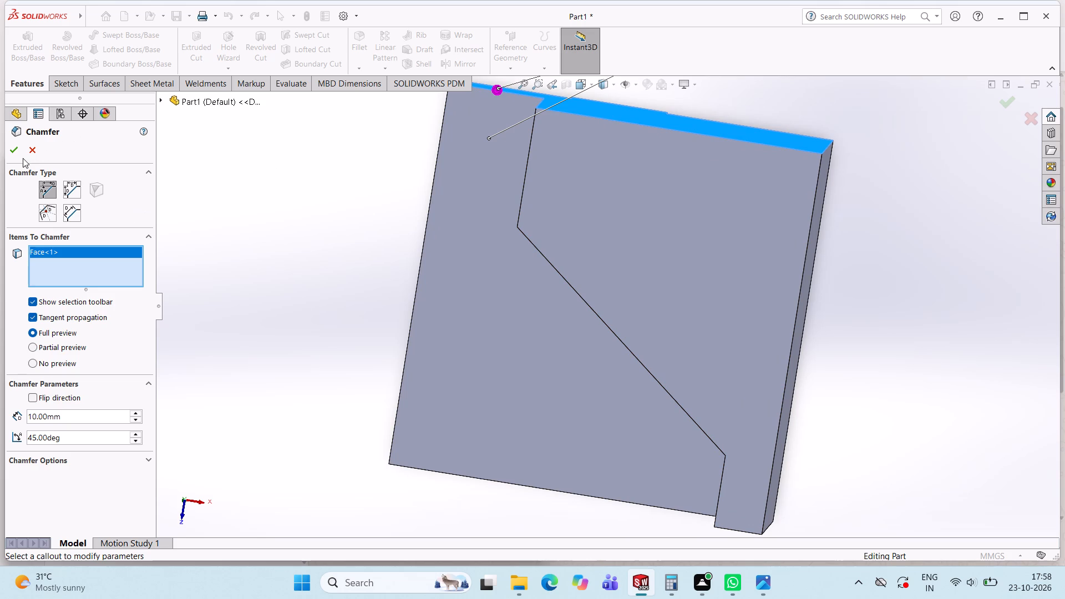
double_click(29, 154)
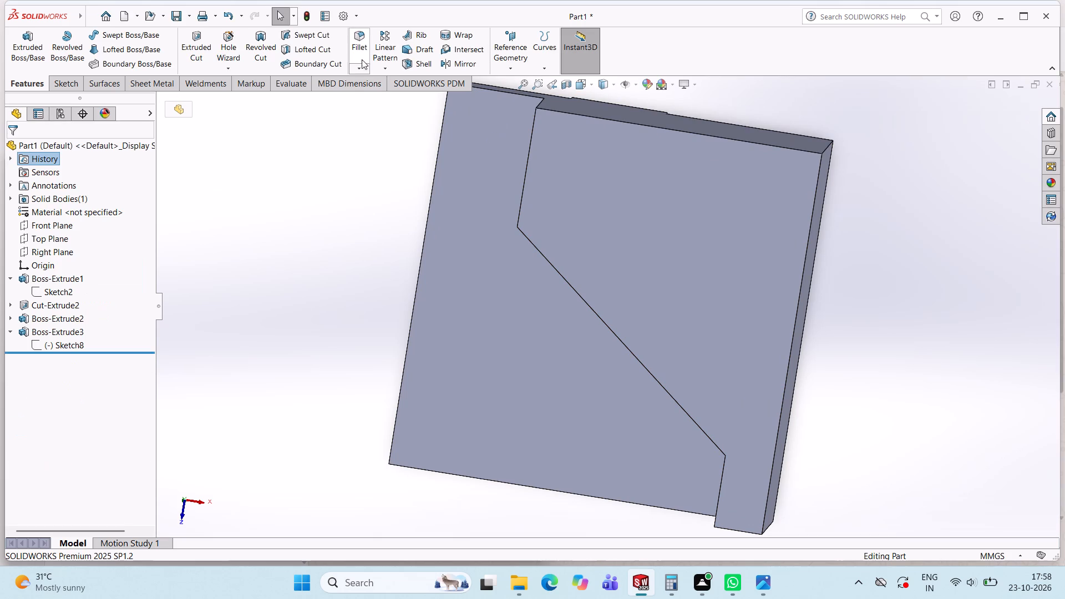
Chamfer the upright's top back edge with a 25 mm distance at 45 degrees.
click(365, 69)
click(378, 94)
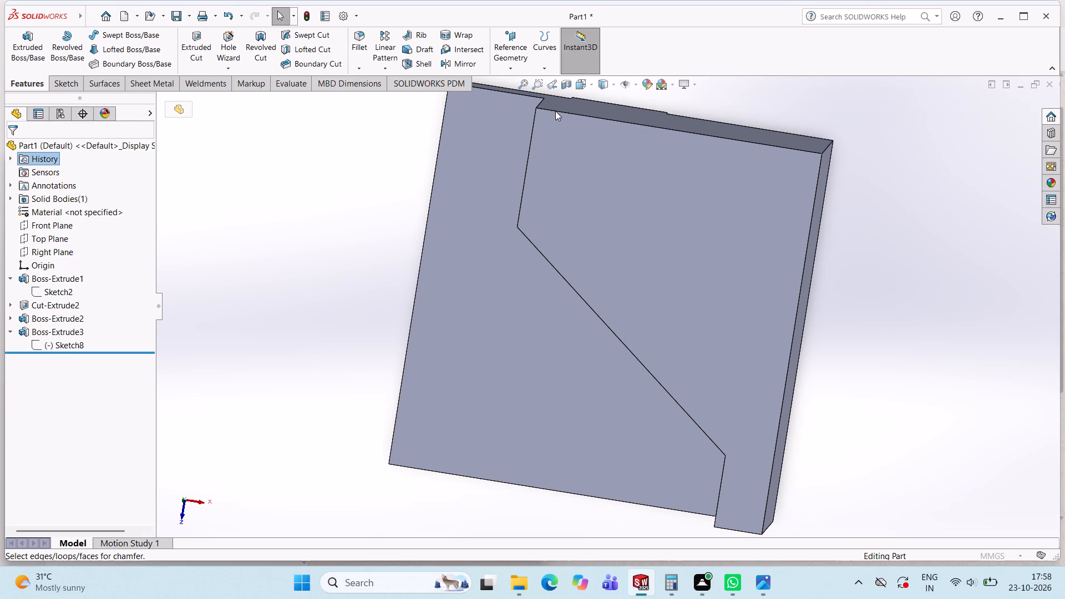
double_click(555, 110)
middle_drag(575, 146, 575, 146)
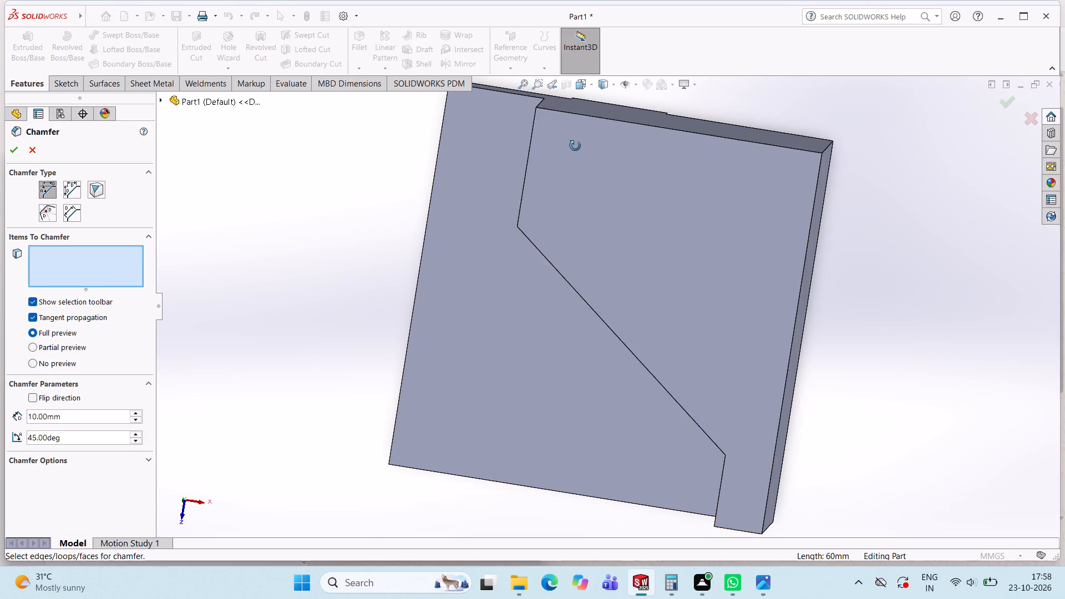
middle_drag(575, 146, 586, 127)
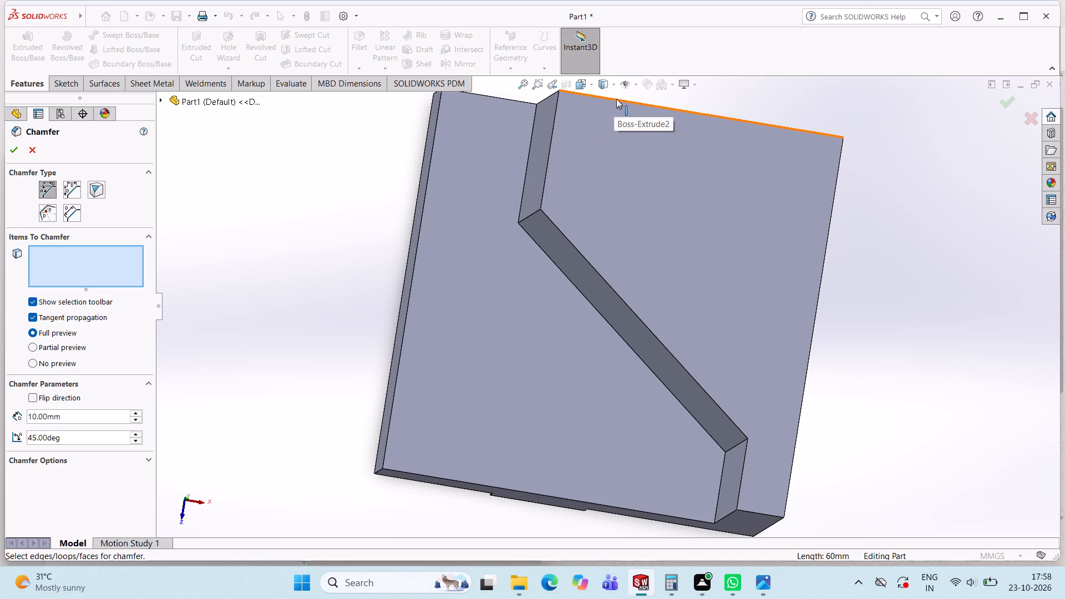
triple_click(616, 98)
middle_drag(648, 156, 638, 168)
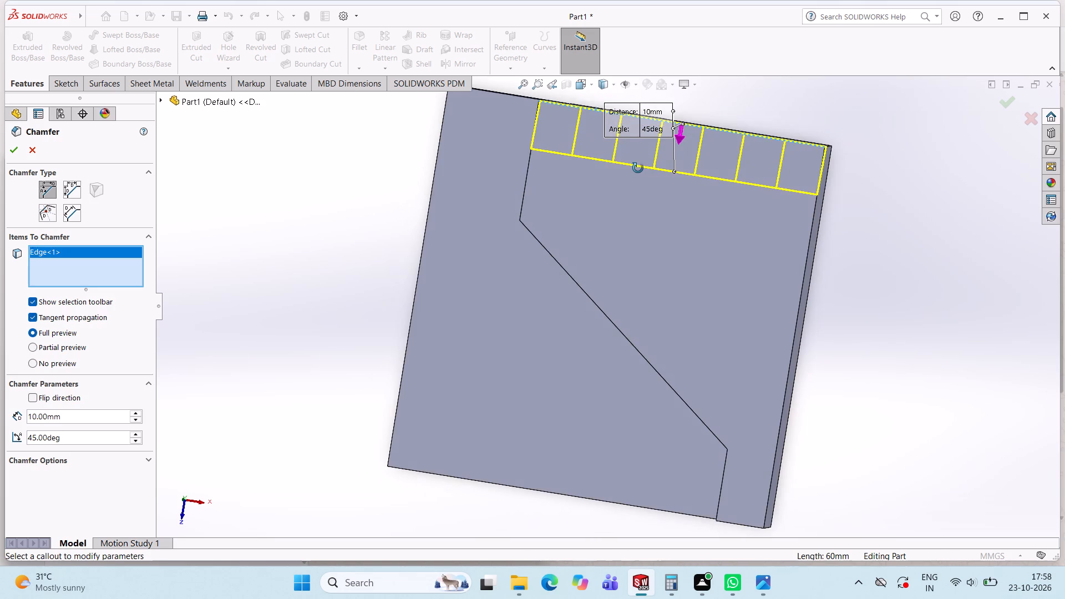
middle_drag(638, 168, 639, 174)
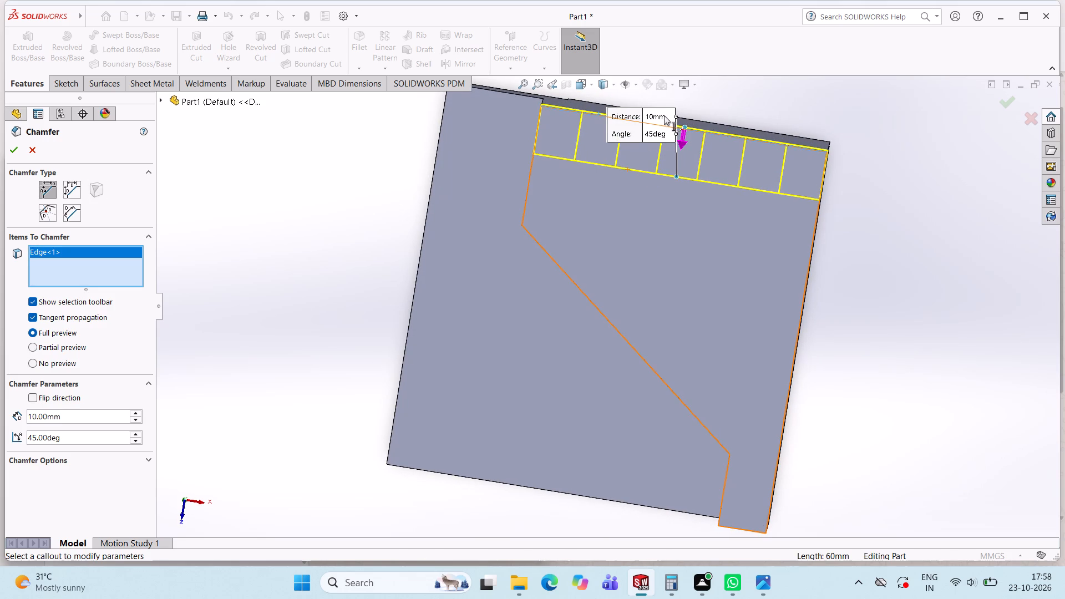
middle_click(665, 115)
double_click(665, 115)
text(25)
key(Return)
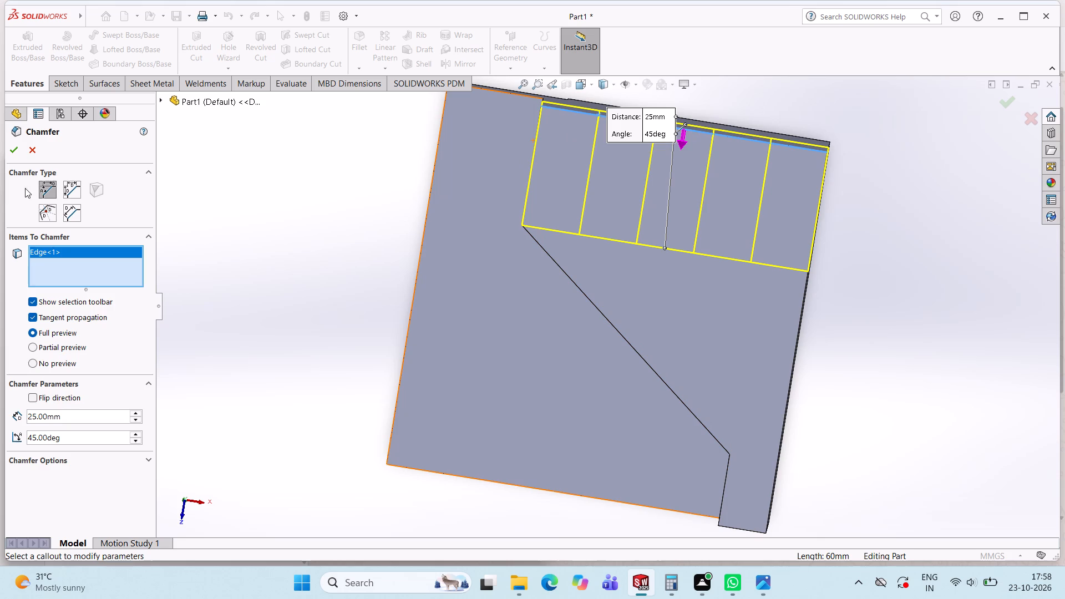
click(16, 153)
Reopen the angled upright's sketch for editing.
middle_drag(413, 323, 426, 283)
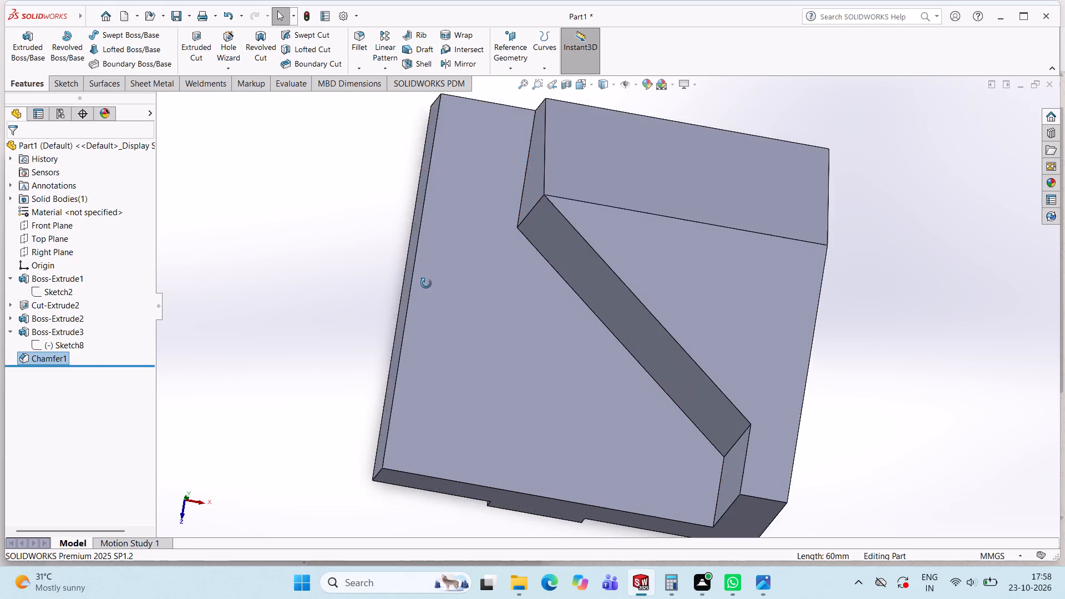
middle_drag(426, 283, 453, 229)
middle_drag(461, 295, 574, 220)
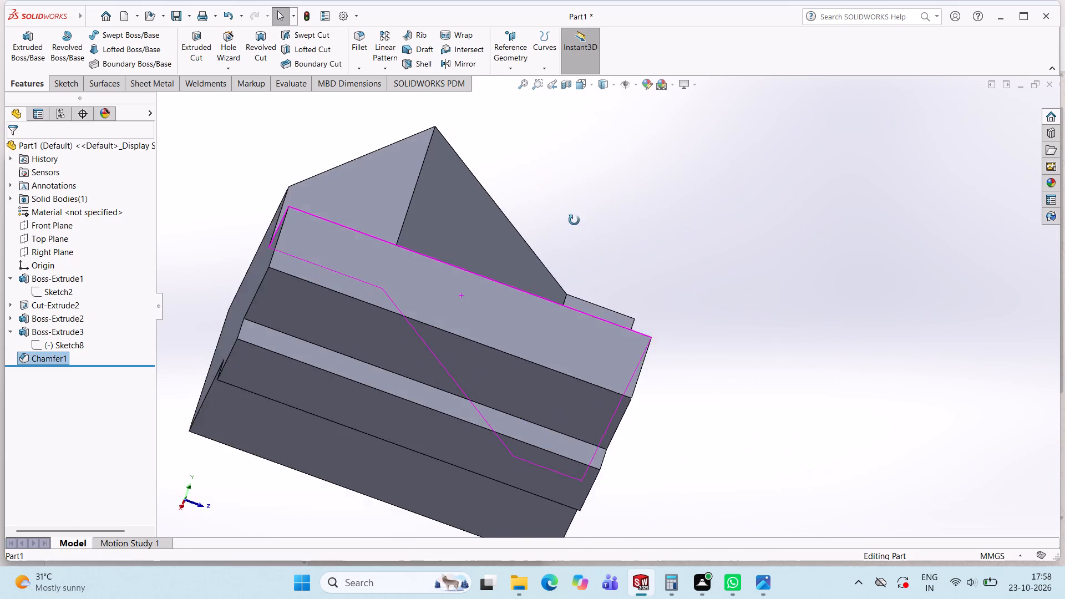
middle_drag(574, 220, 417, 338)
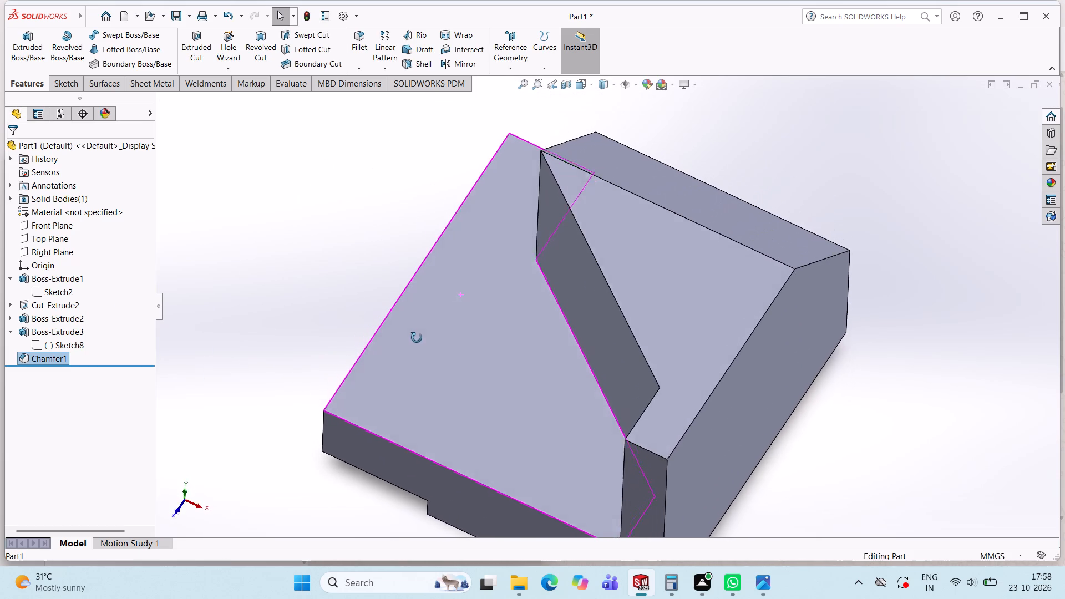
middle_drag(417, 338, 434, 348)
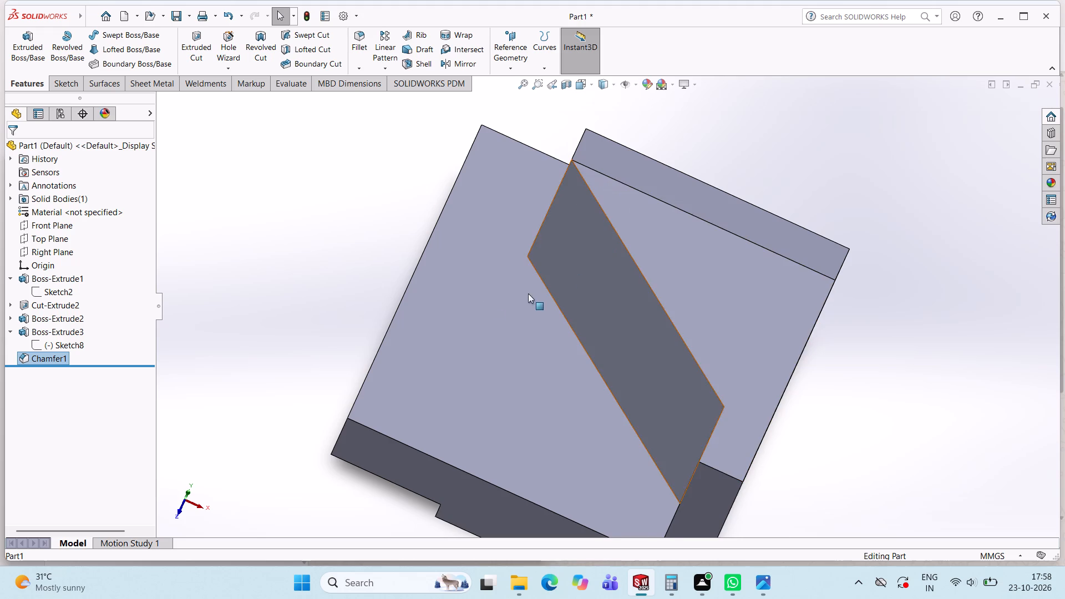
click(64, 348)
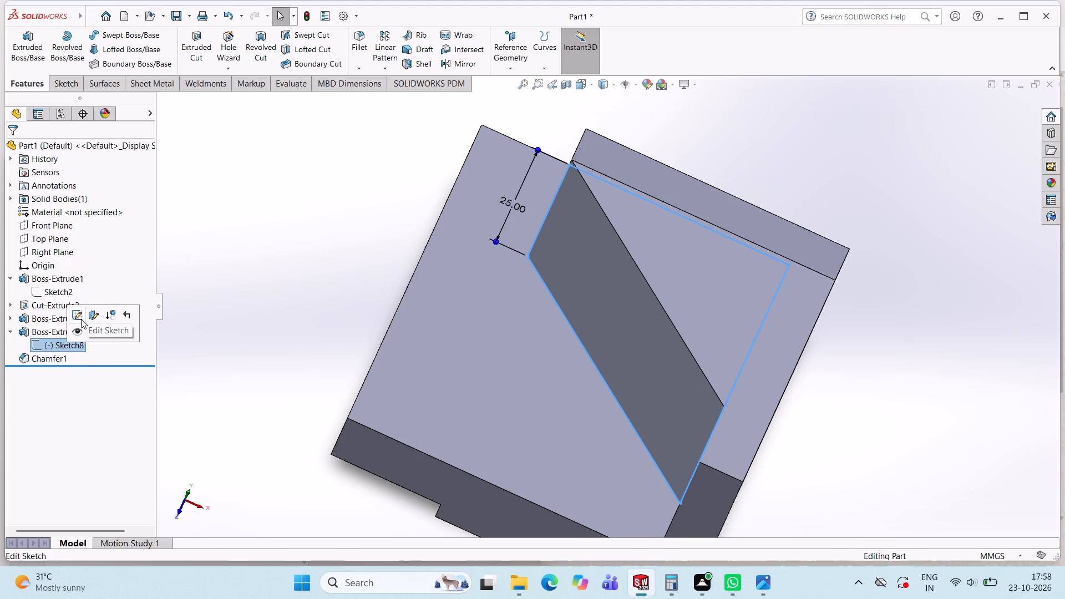
click(80, 318)
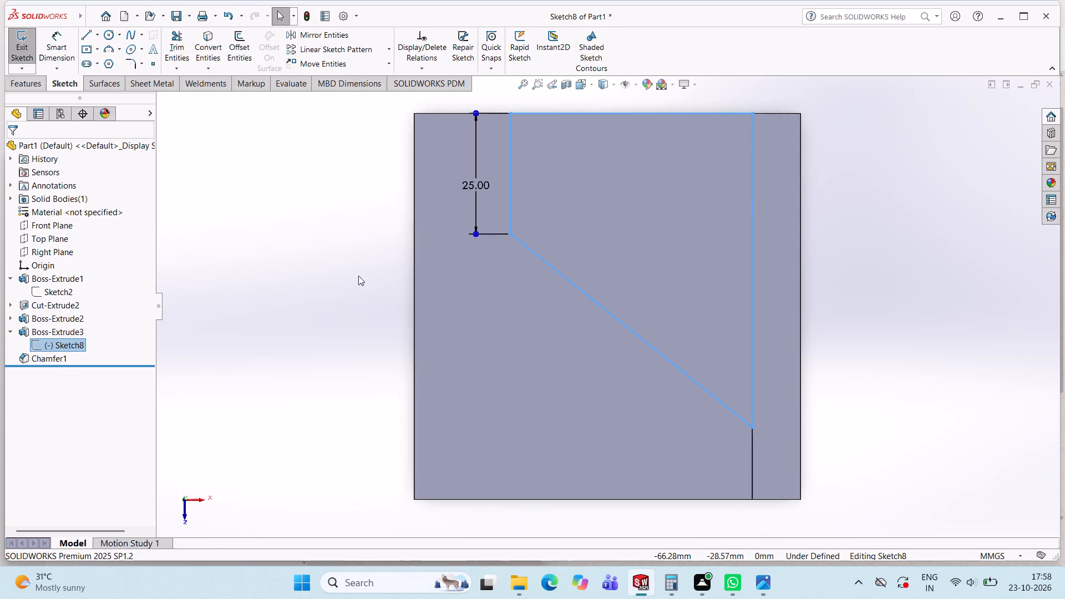
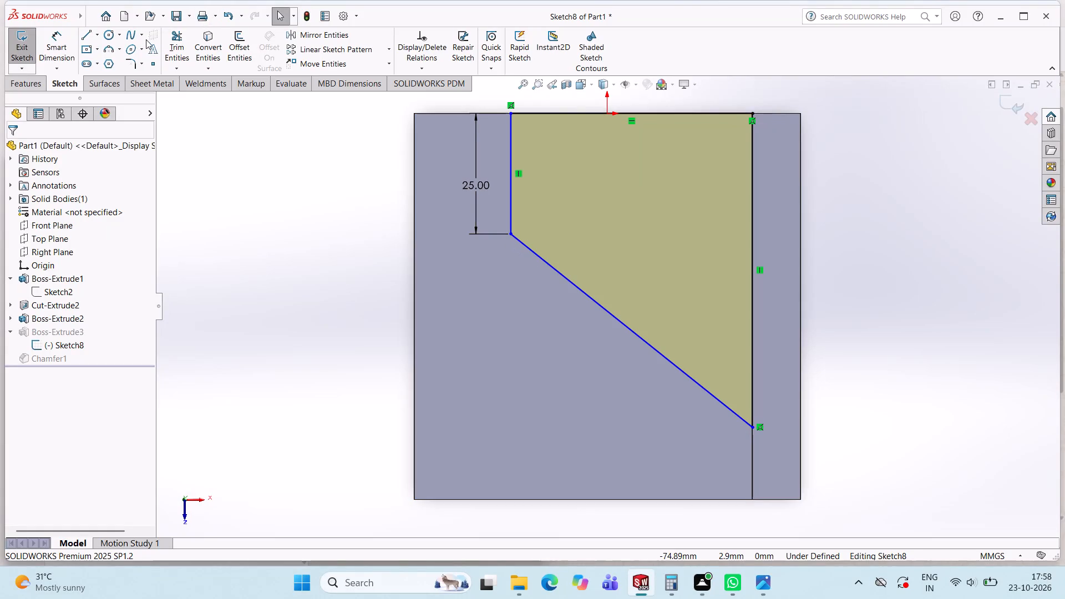
Sketch a horizontal line about 13 mm long from the lower end of the 25 mm vertical line, towards the profile's inside.
click(84, 35)
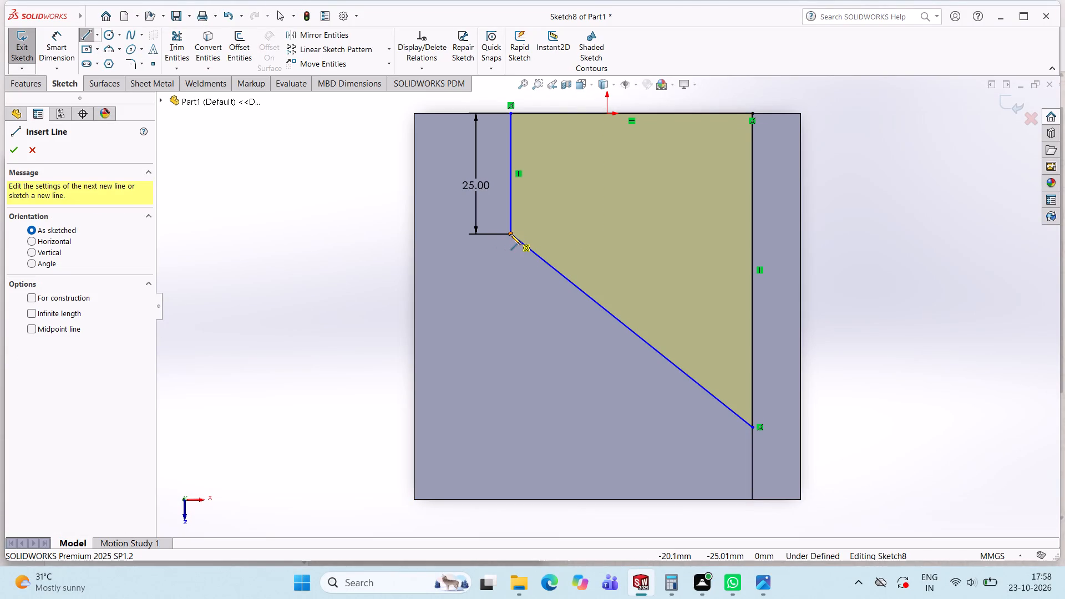
double_click(511, 234)
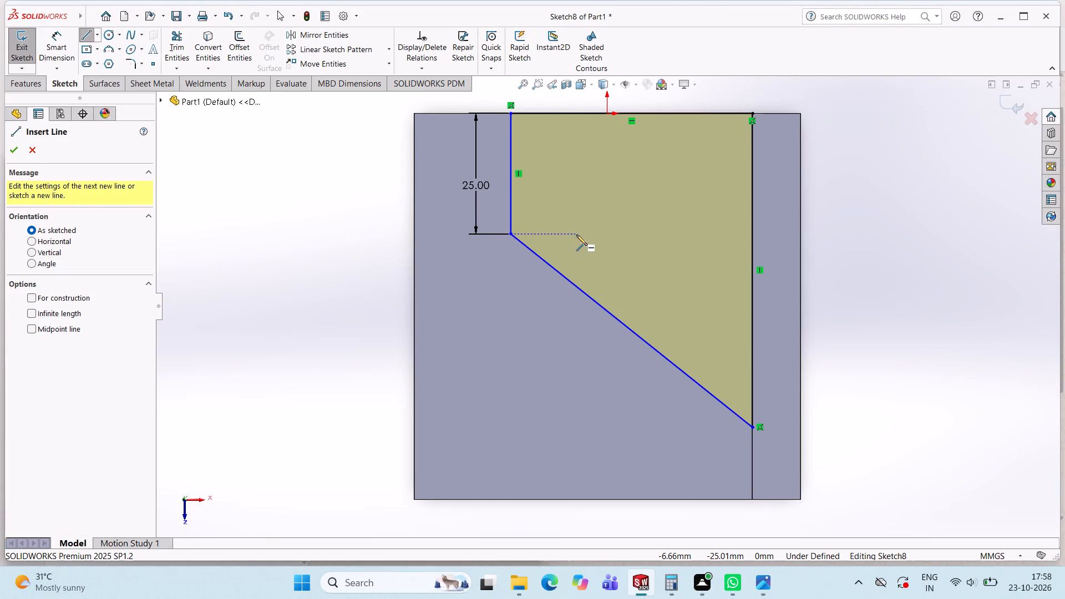
click(574, 233)
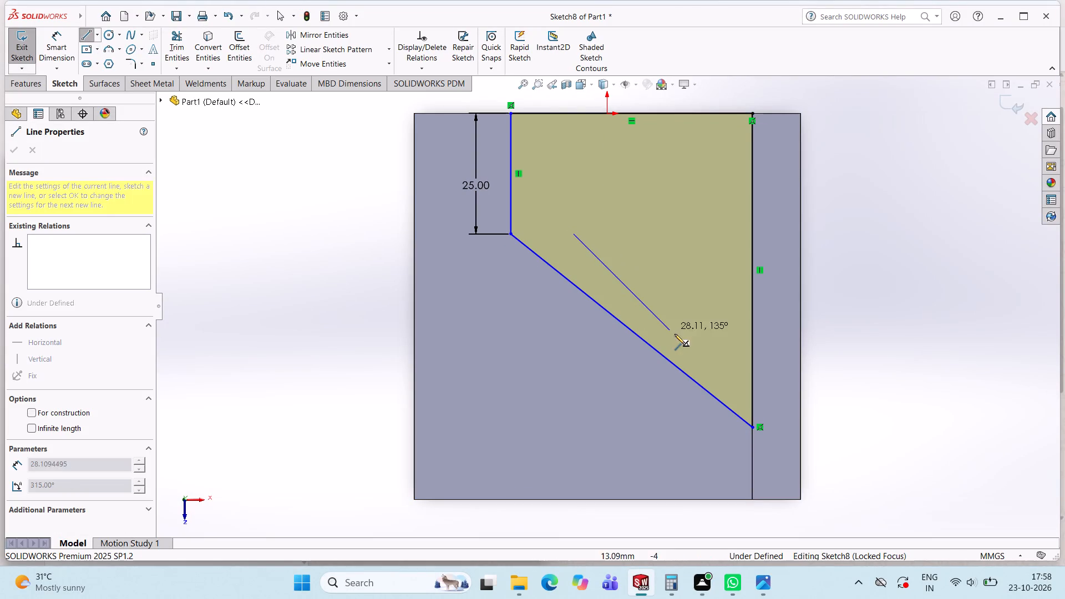
click(509, 232)
key(Escape)
key(Escape)
key(Escape)
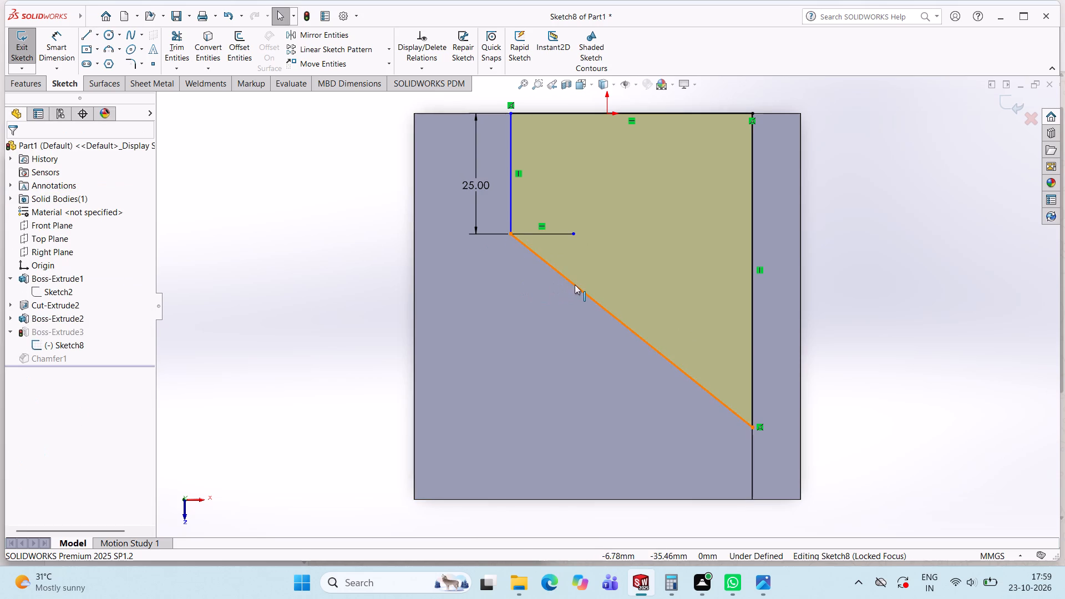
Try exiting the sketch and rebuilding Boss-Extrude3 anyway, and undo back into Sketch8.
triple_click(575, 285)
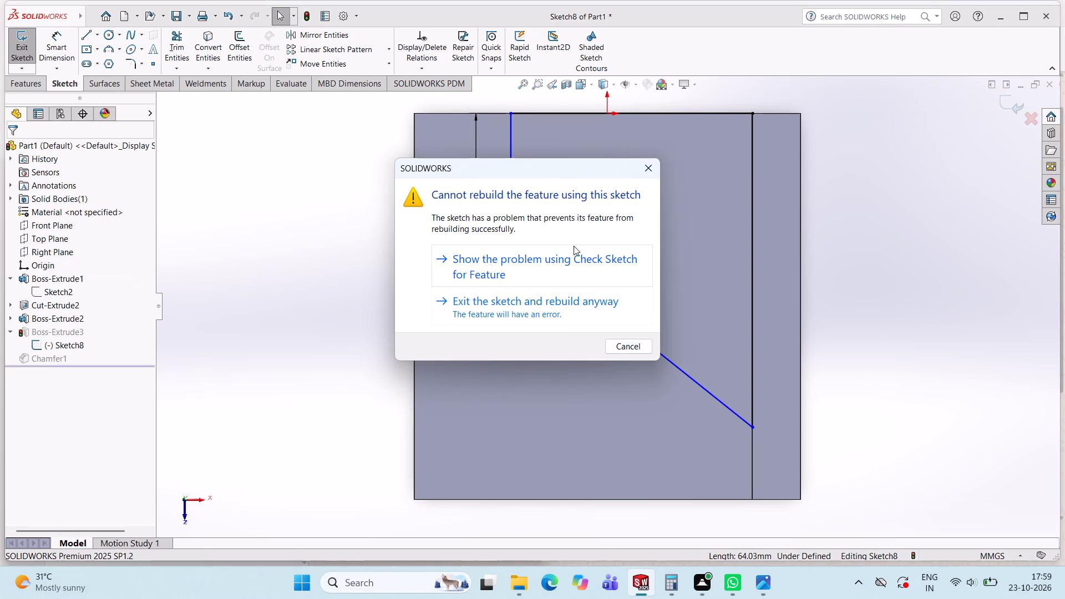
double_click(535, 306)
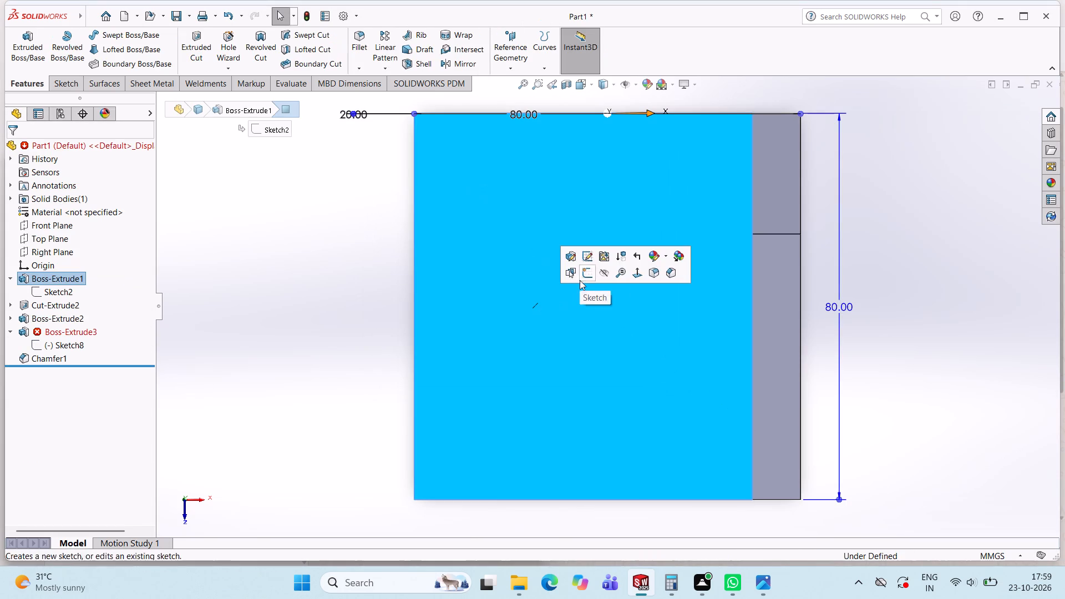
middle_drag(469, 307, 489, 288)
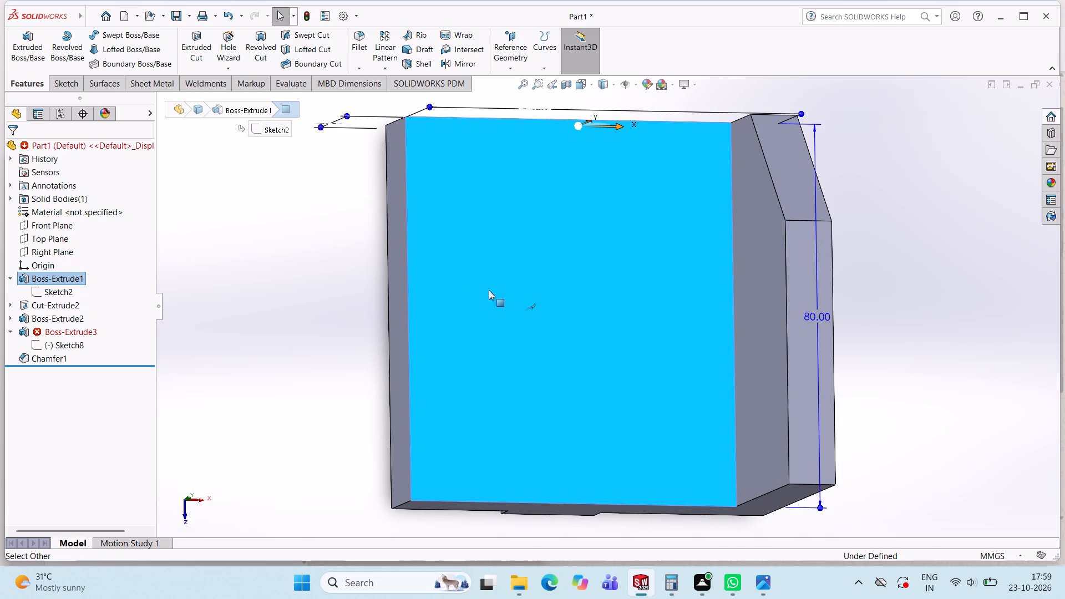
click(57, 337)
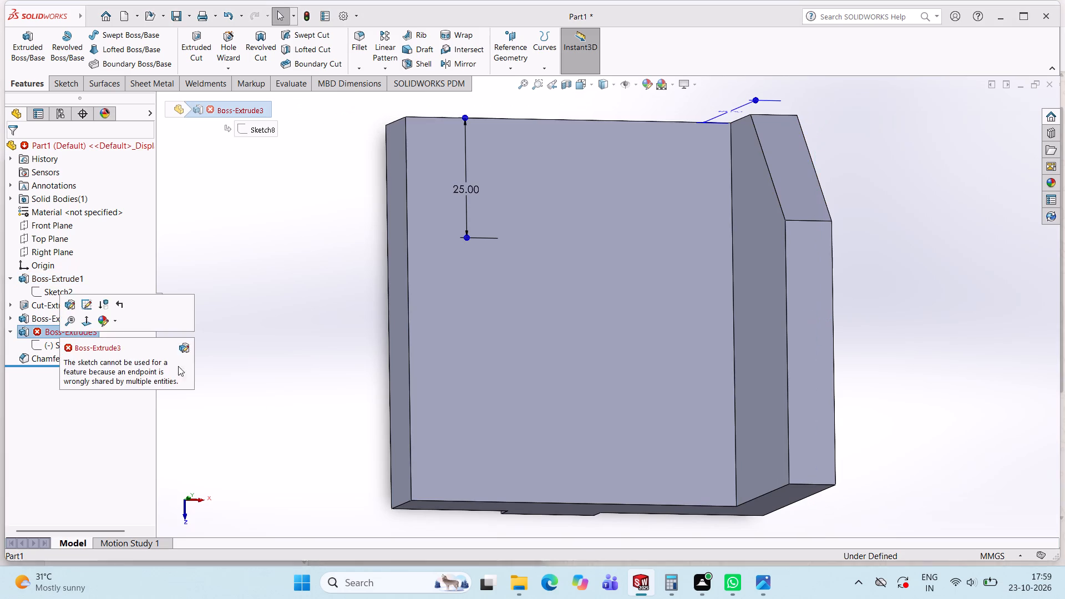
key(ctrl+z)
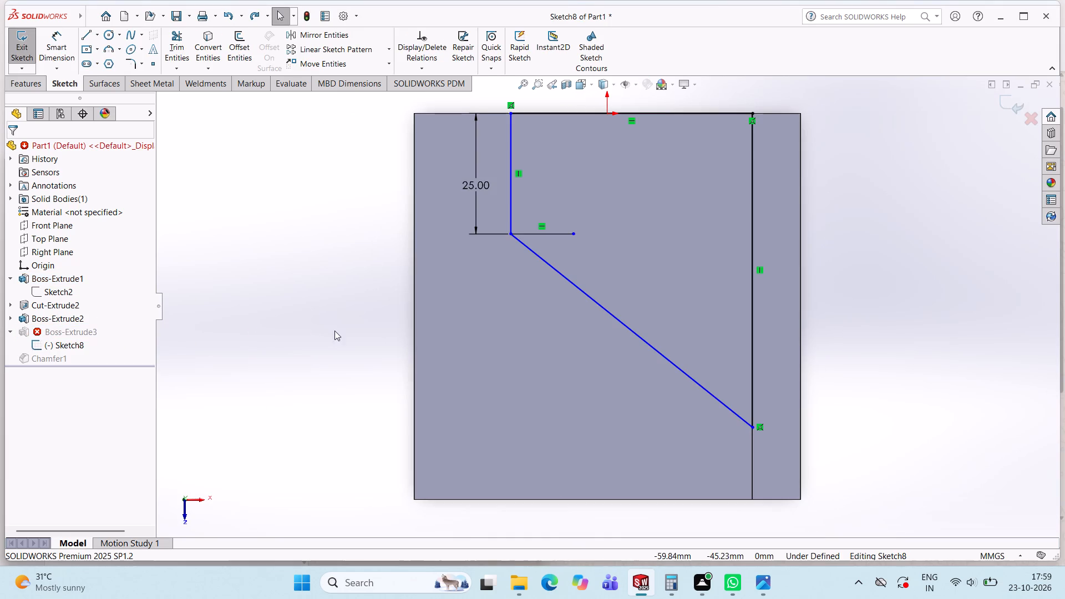
Replace the diagonal with a line about 54.5 mm long from the short horizontal line's free end to the long vertical line's lower end, and exit the sketch.
double_click(575, 283)
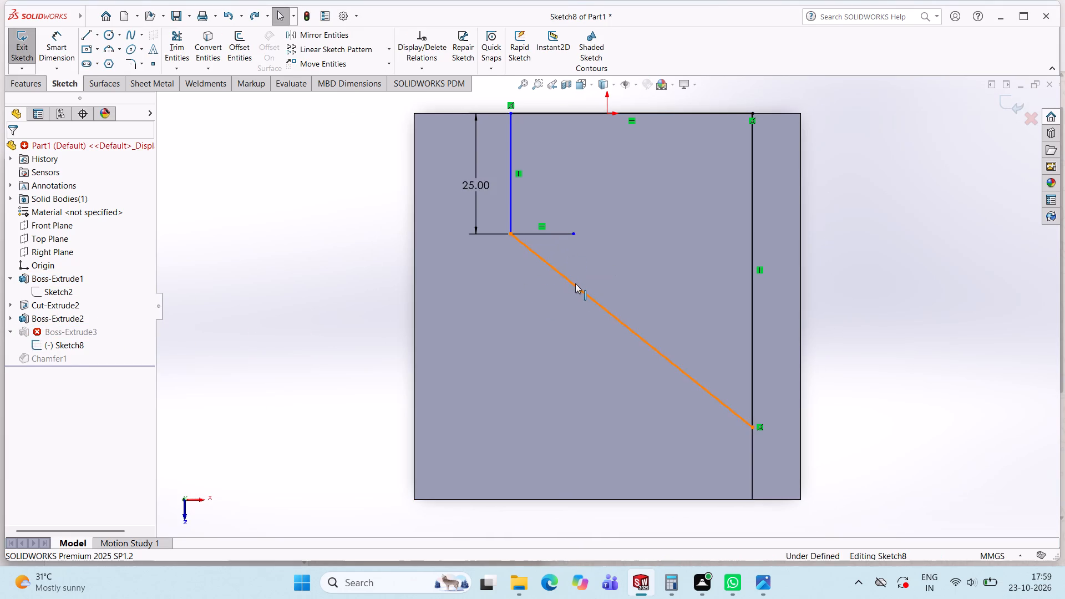
key(Delete)
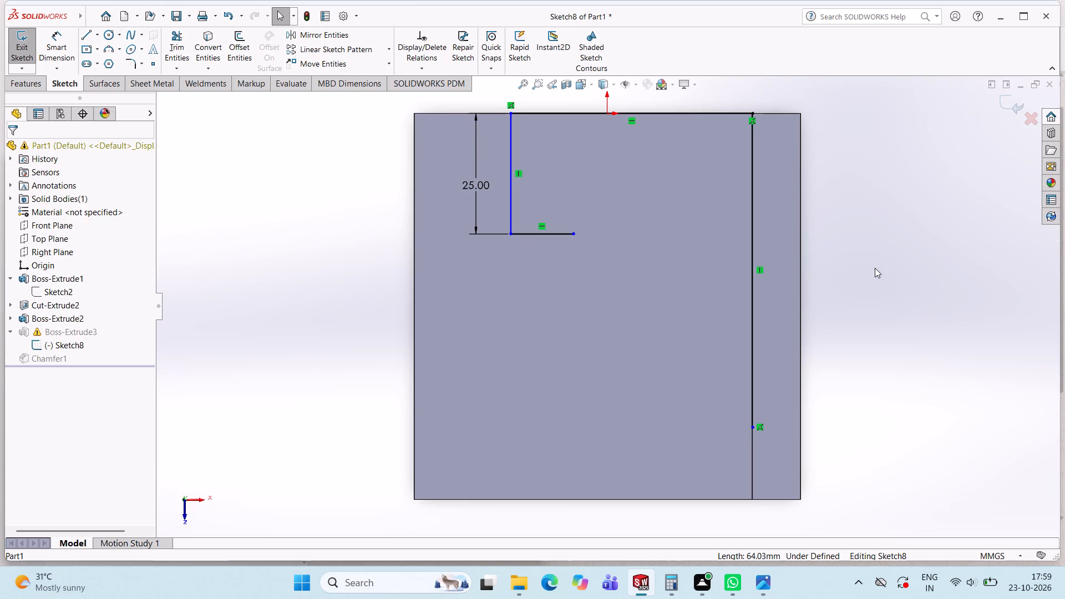
click(88, 37)
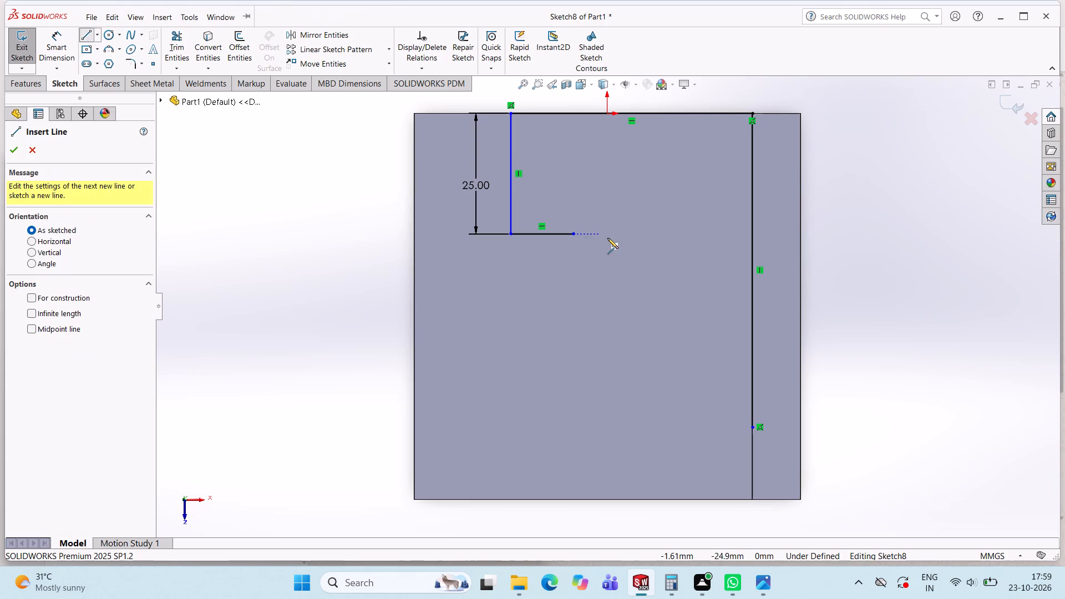
click(573, 234)
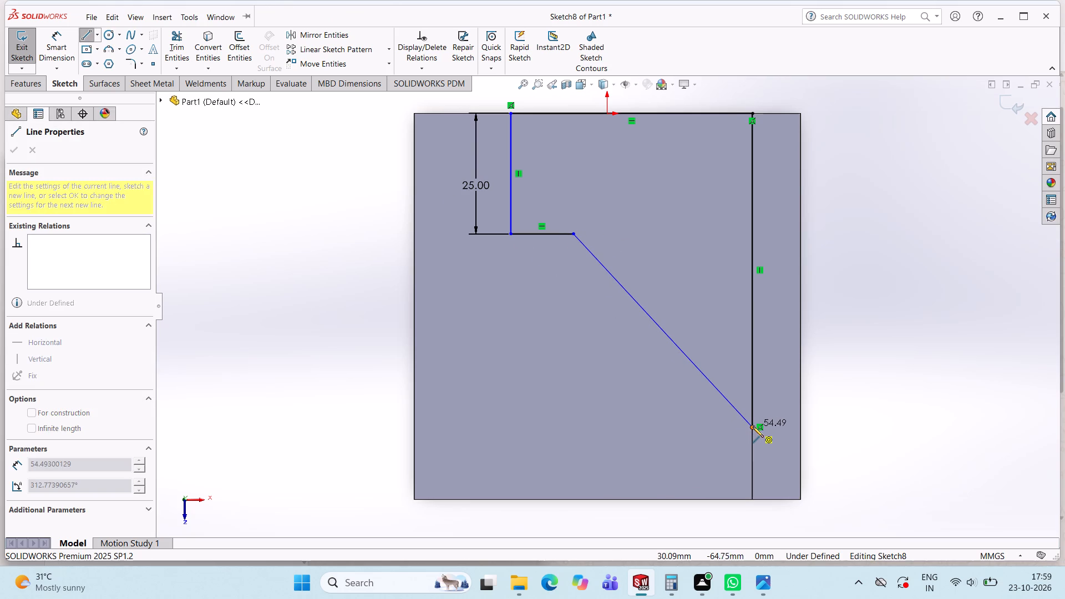
click(753, 427)
key(Escape)
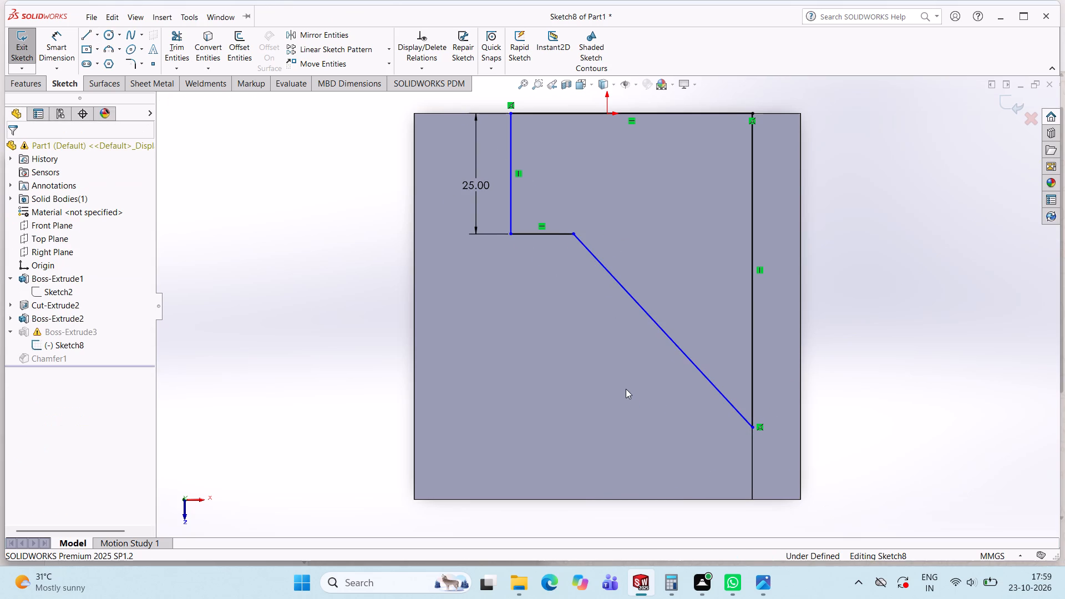
key(Escape)
key(Escape)
key(Escape)
key(Escape)
click(1012, 105)
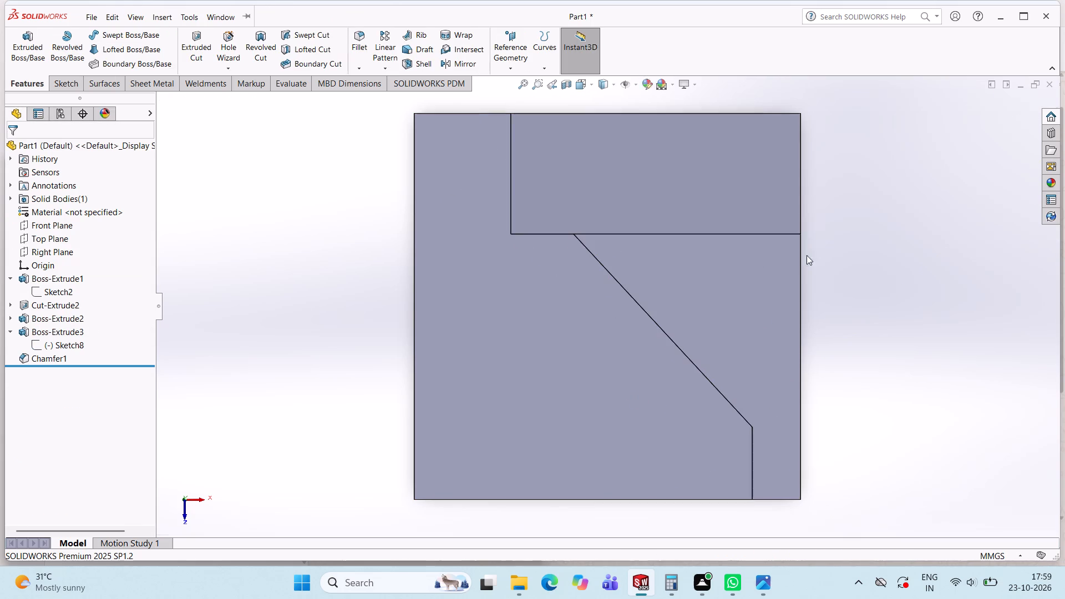
Check the reference drawing and set the angle of Chamfer1 on the raised block to 30 degrees.
middle_drag(810, 258, 855, 176)
middle_drag(659, 329, 781, 216)
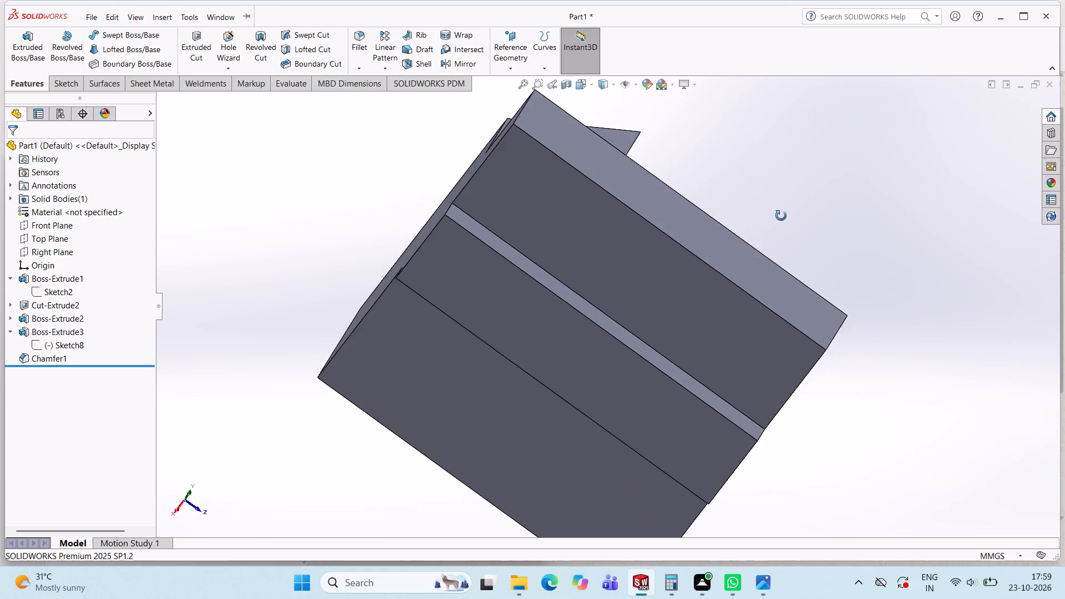
middle_drag(781, 216, 639, 412)
triple_click(765, 587)
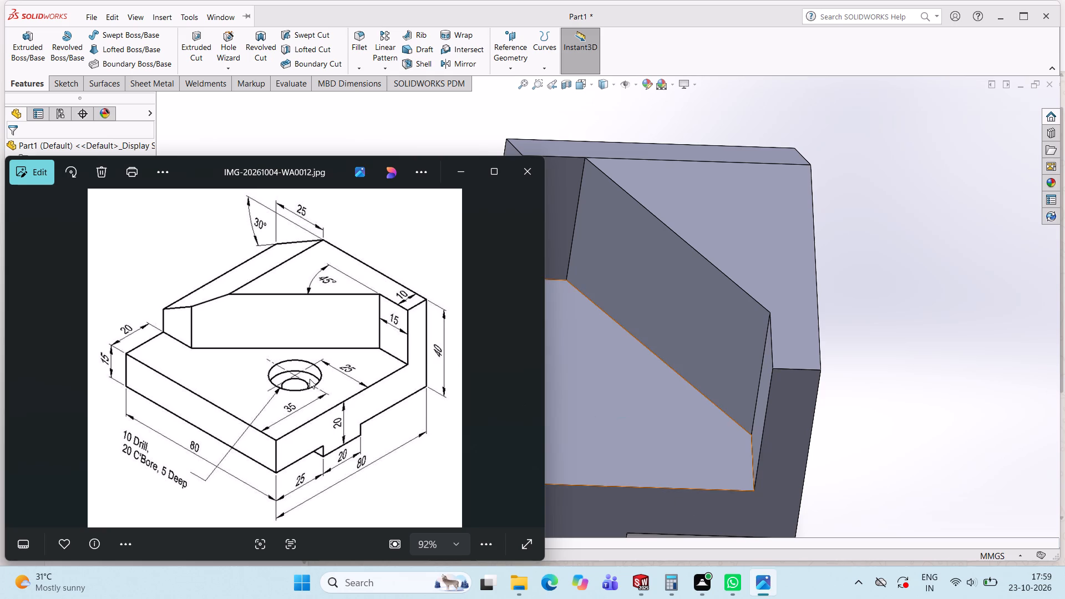
middle_drag(313, 379, 398, 321)
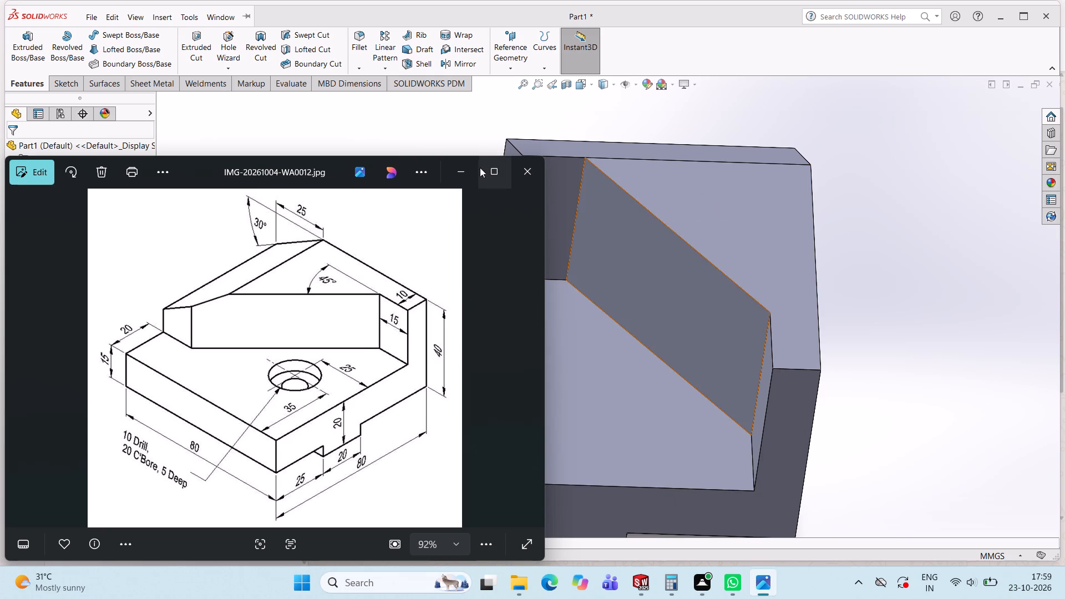
click(463, 173)
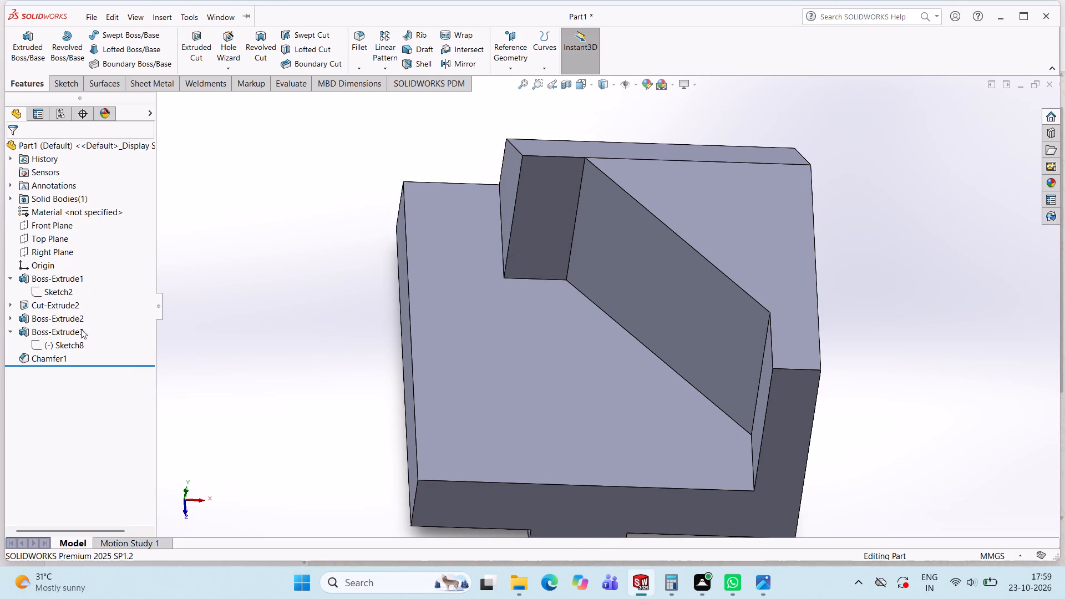
click(59, 357)
click(75, 330)
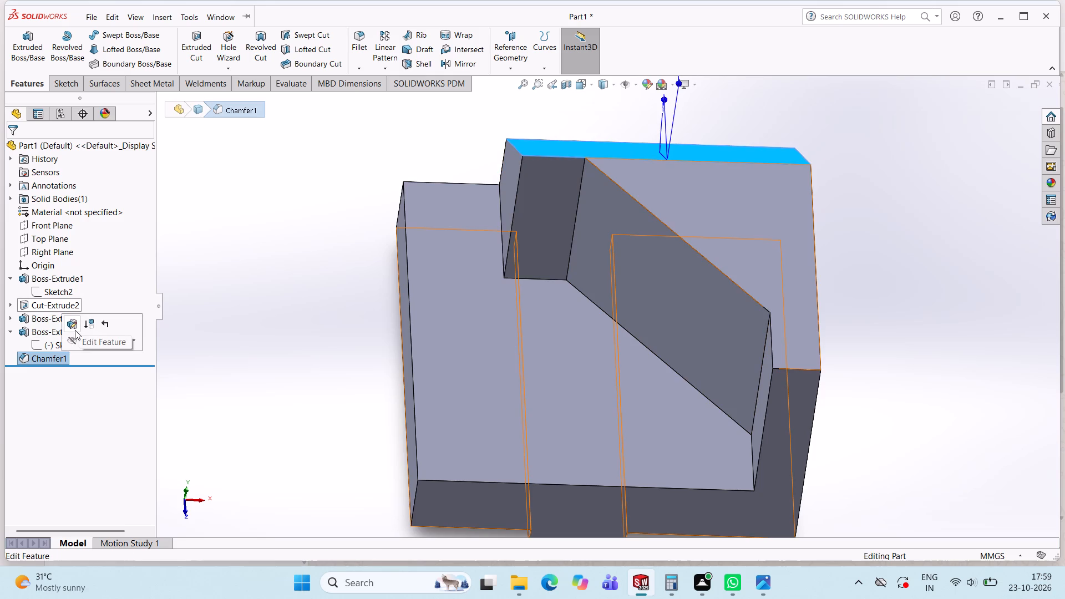
middle_drag(509, 235, 562, 187)
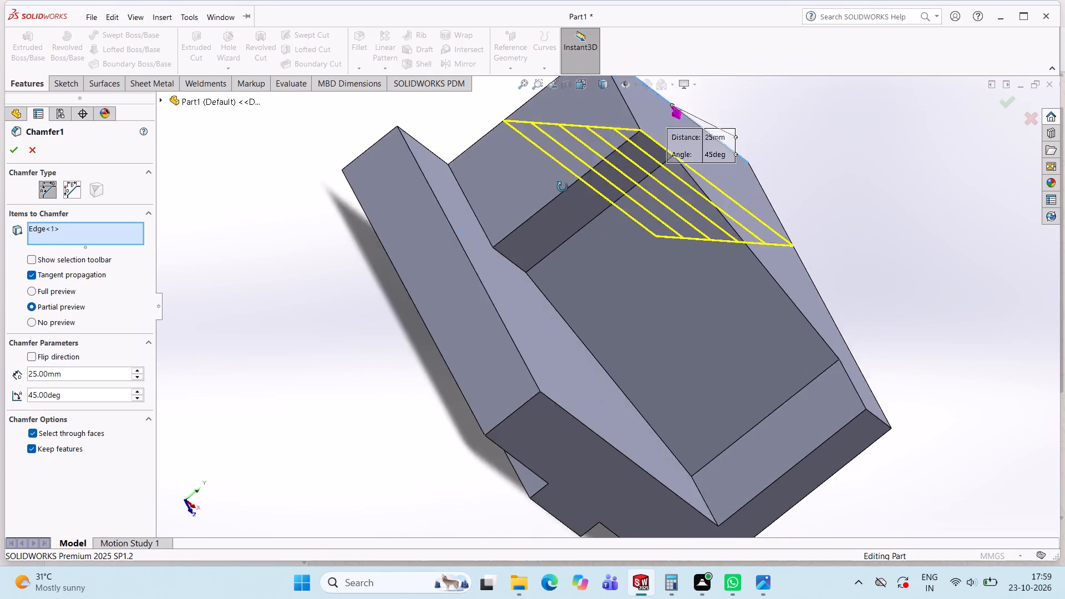
middle_drag(562, 187, 488, 233)
click(754, 146)
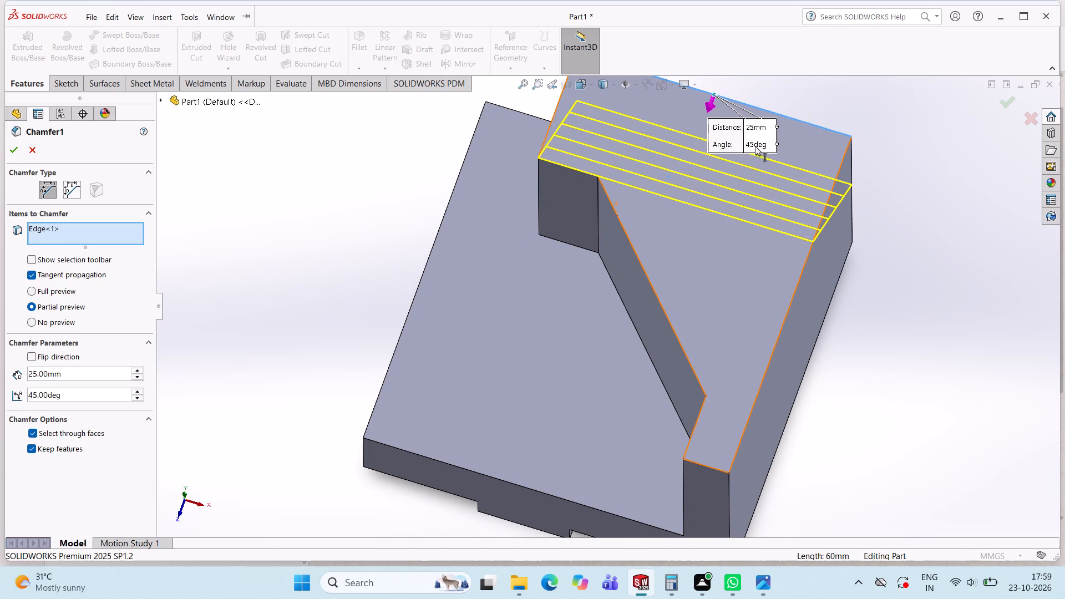
triple_click(755, 146)
text(30)
key(Return)
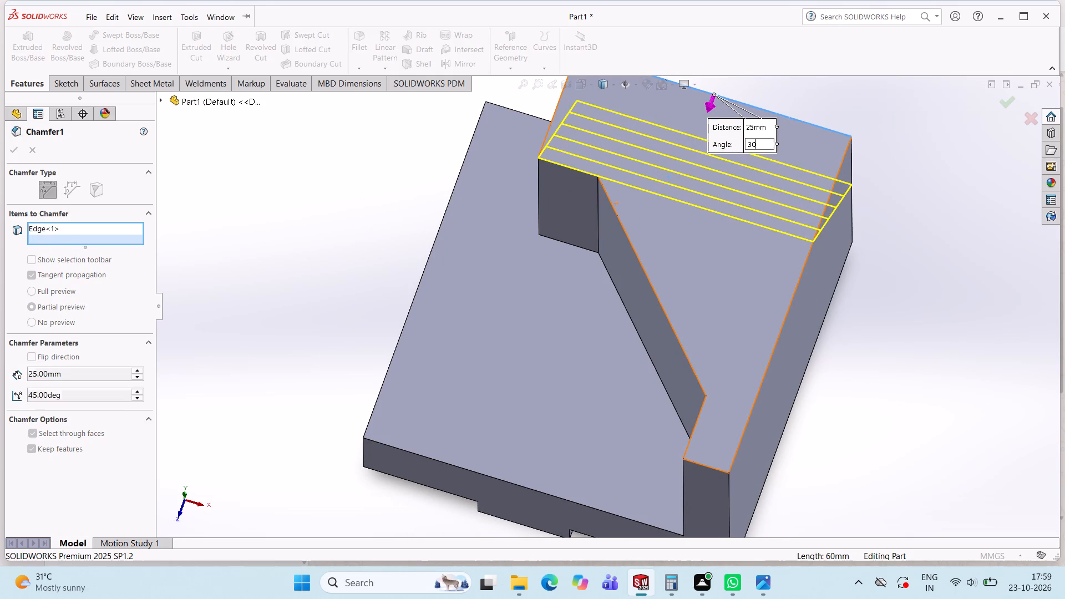
middle_drag(805, 274, 856, 199)
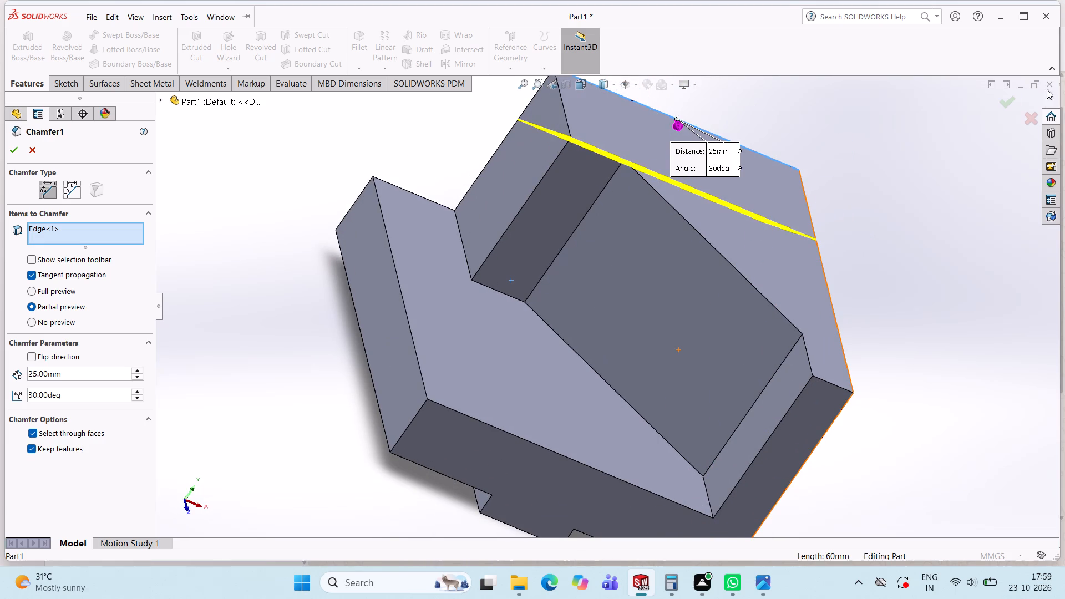
click(1011, 101)
Examine the chamfer and angled wall from several sides and compare the part with the reference drawing.
middle_drag(600, 255, 687, 169)
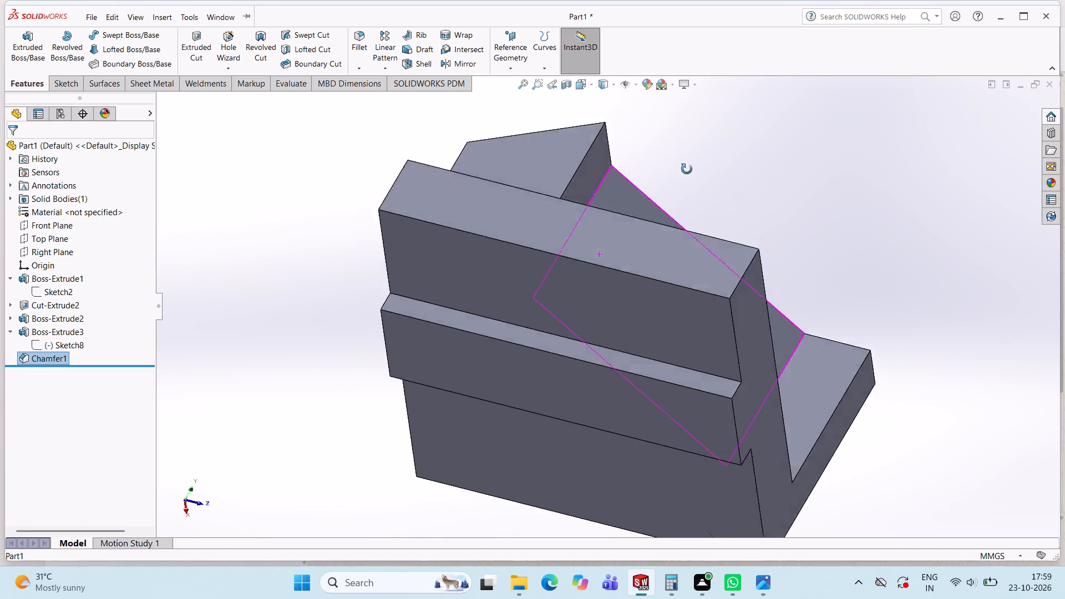
middle_drag(687, 169, 702, 384)
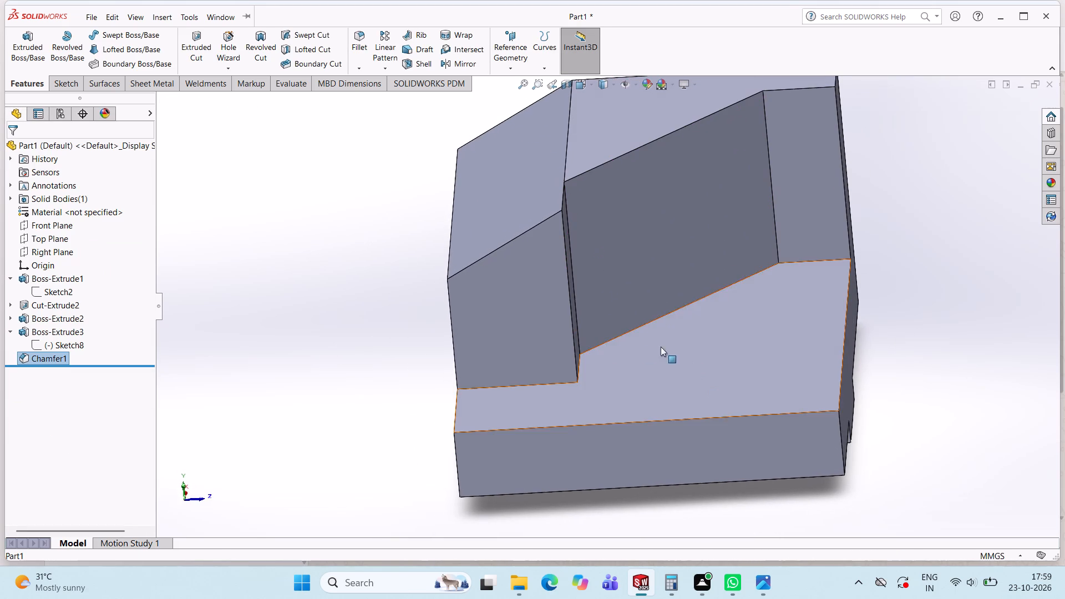
middle_click(553, 347)
middle_drag(658, 327, 674, 381)
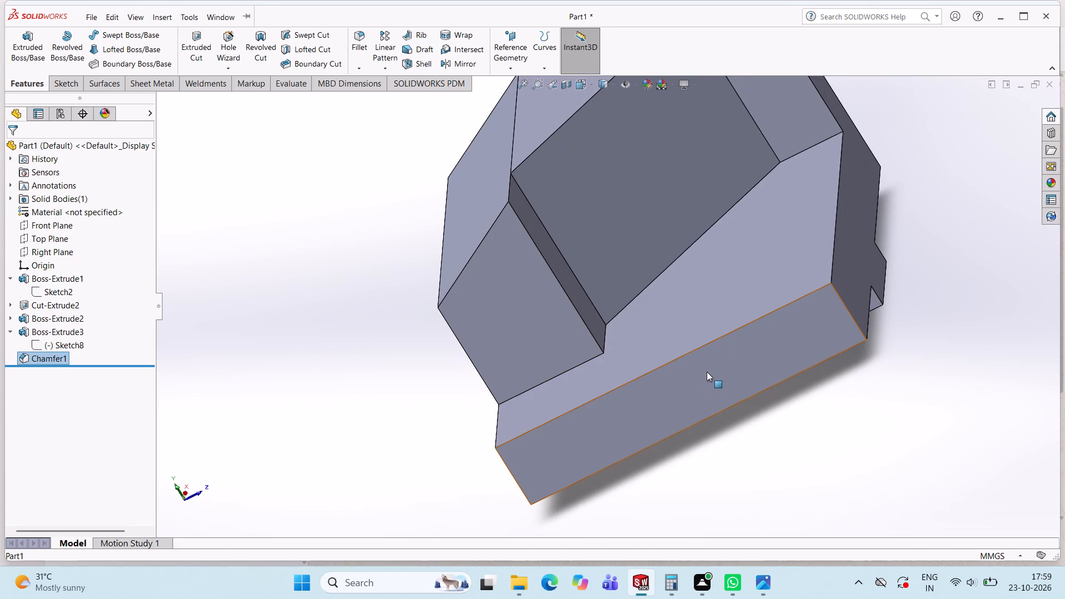
ctrl+scroll(707, 372, down, 5)
ctrl+scroll(707, 372, up, 9)
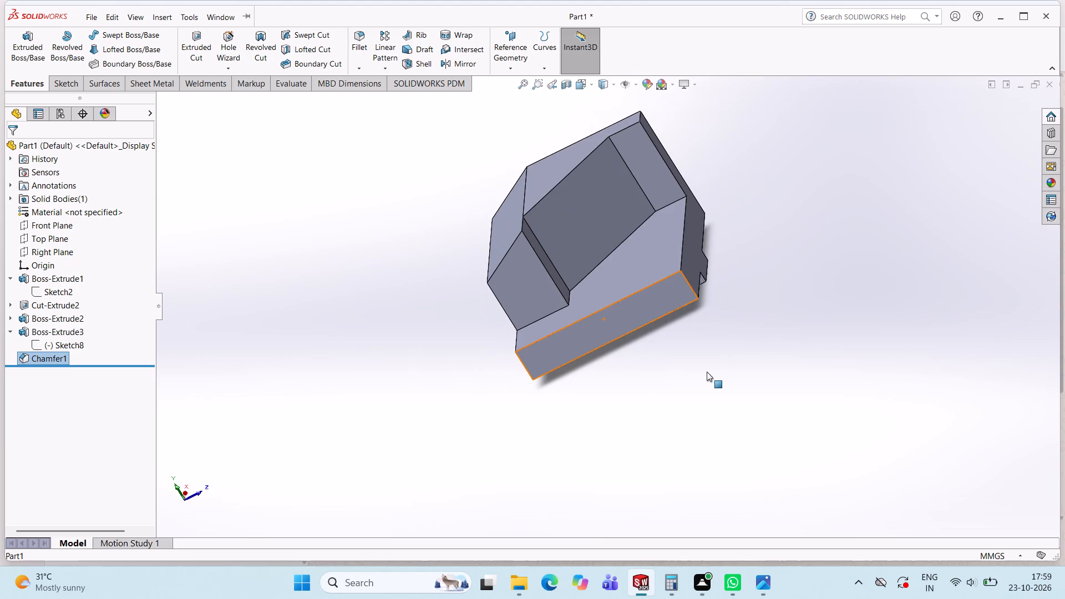
middle_drag(760, 254, 812, 233)
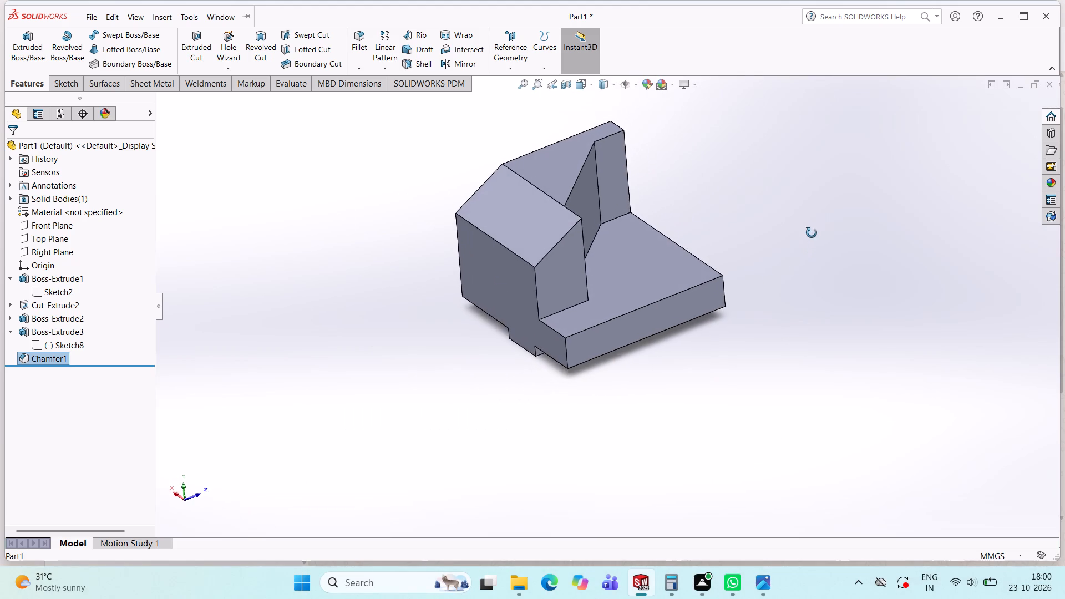
middle_drag(812, 233, 805, 212)
middle_drag(804, 222, 754, 190)
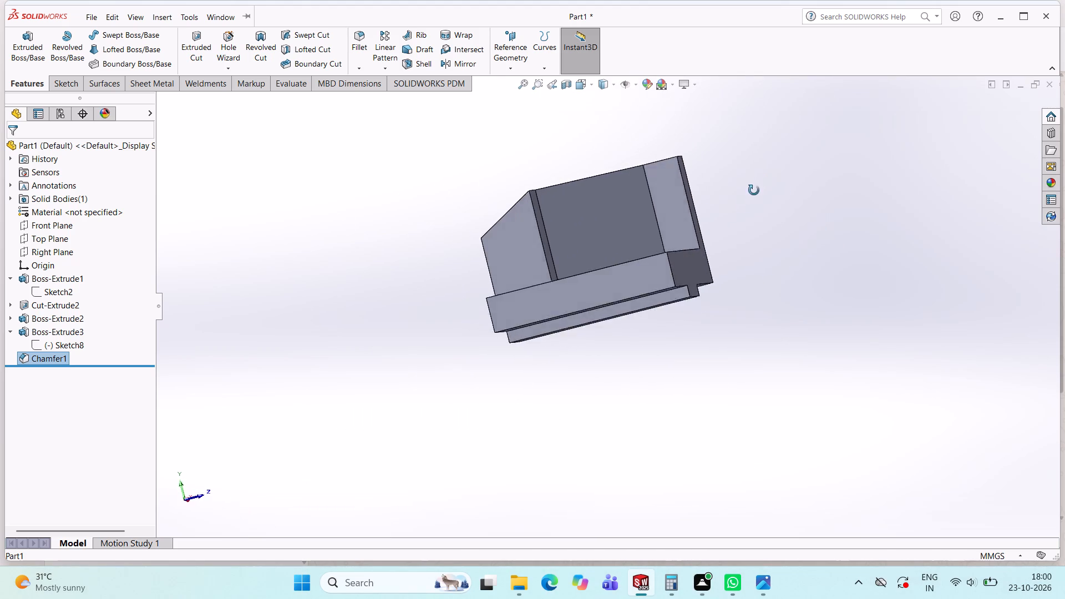
middle_drag(754, 190, 763, 307)
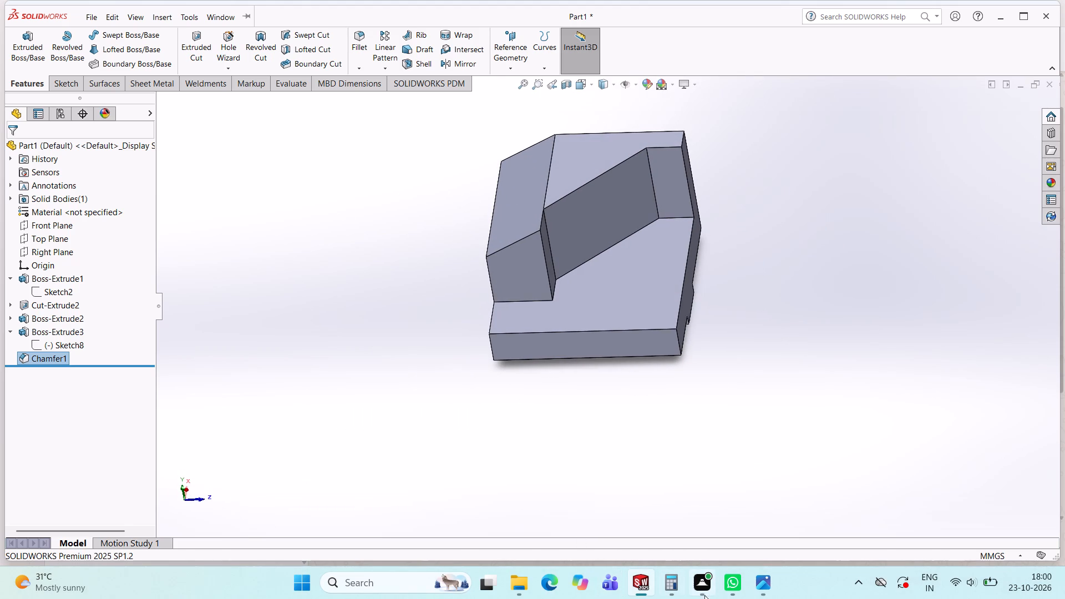
click(760, 589)
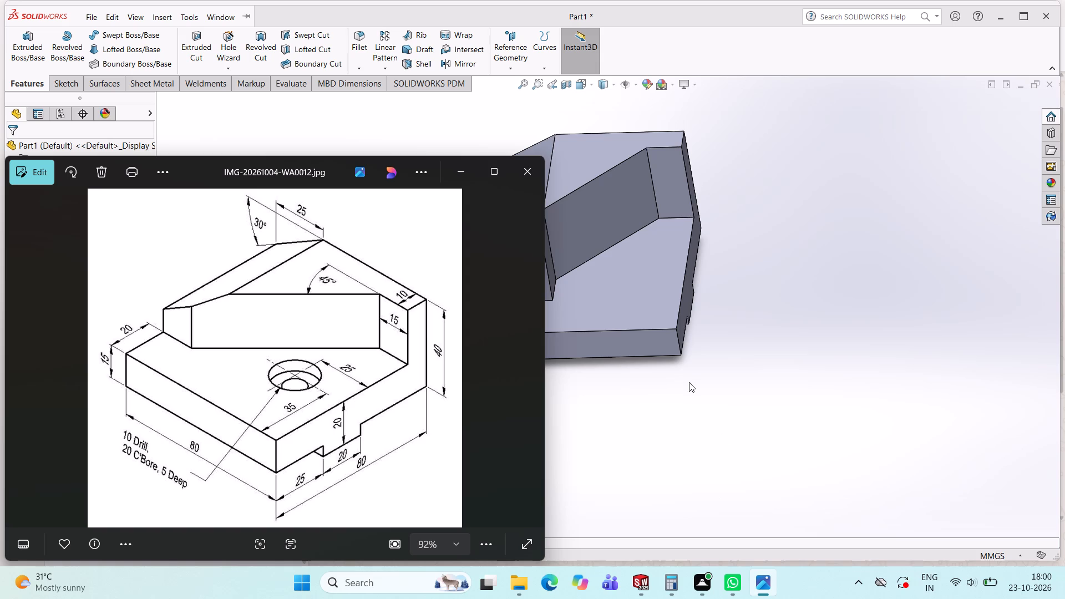
middle_drag(688, 385, 705, 373)
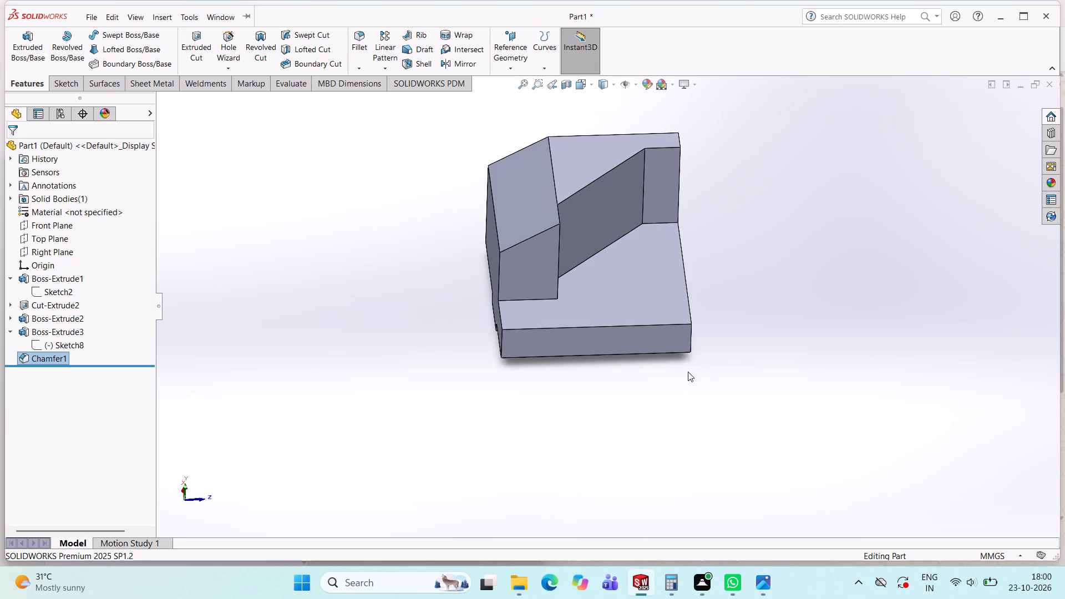
middle_drag(691, 369, 646, 377)
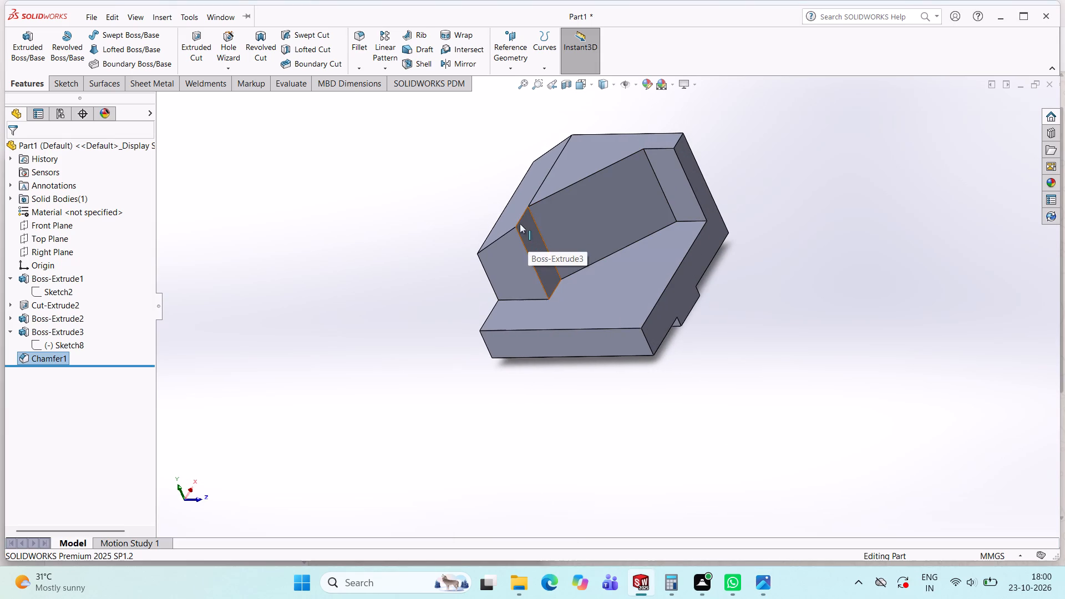
middle_drag(567, 252, 602, 306)
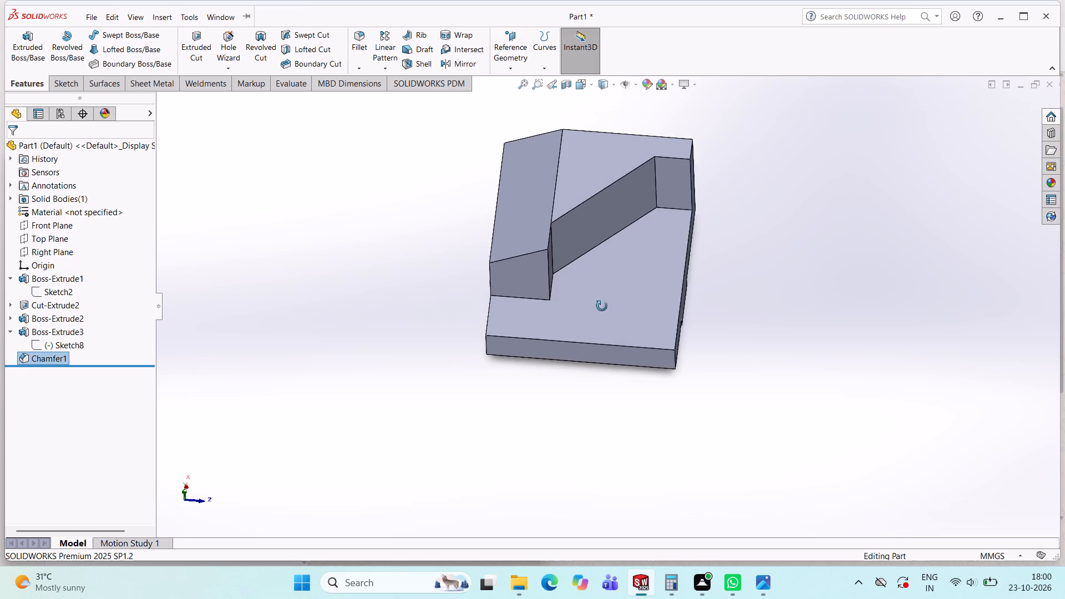
Check the counterbored hole's size and position in the reference drawing.
middle_drag(602, 306, 594, 261)
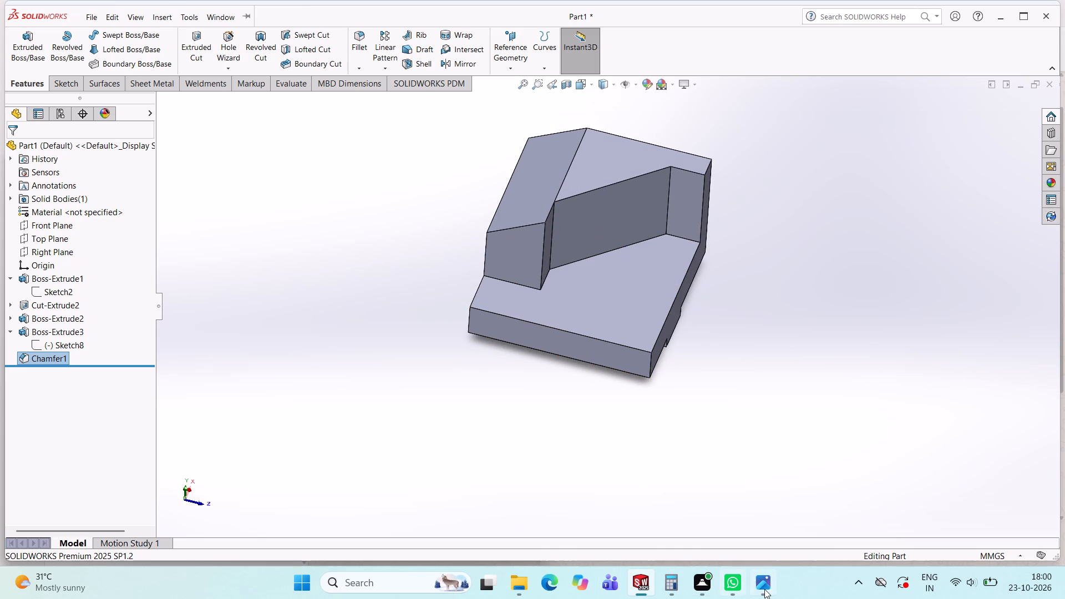
double_click(765, 589)
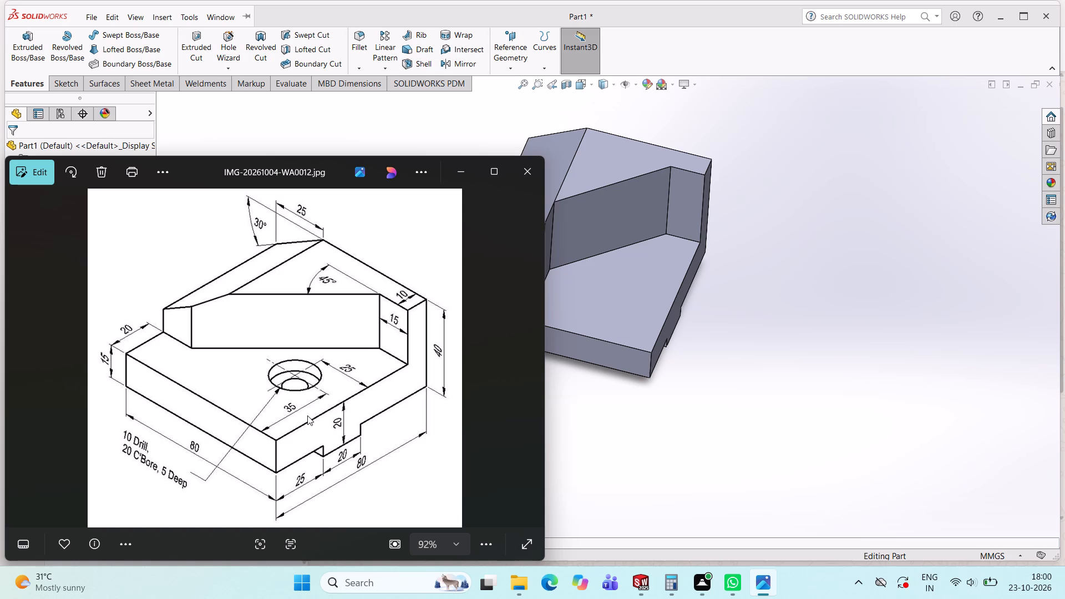
click(598, 405)
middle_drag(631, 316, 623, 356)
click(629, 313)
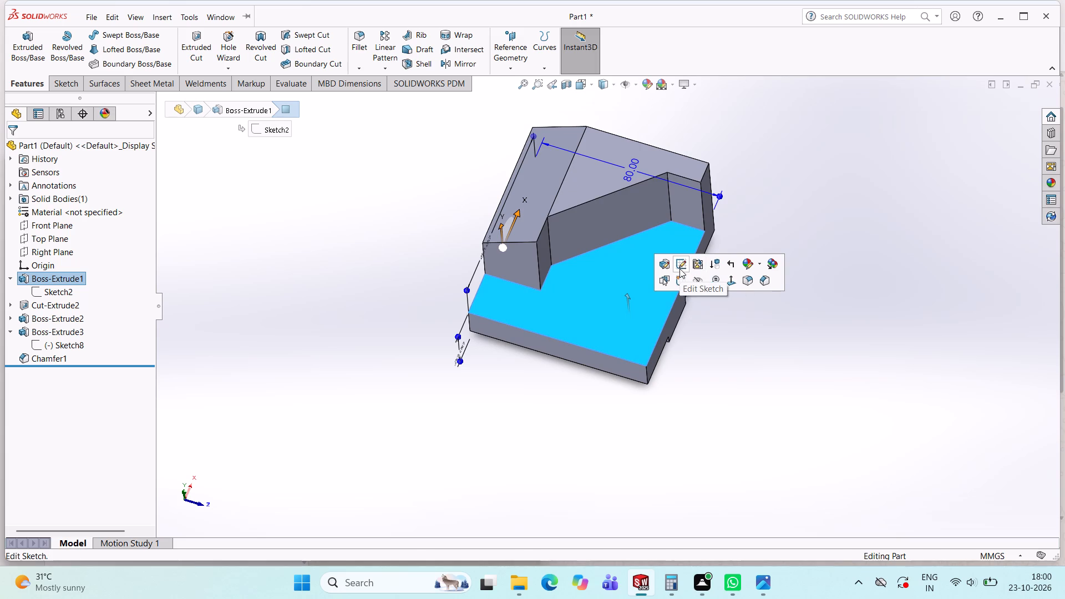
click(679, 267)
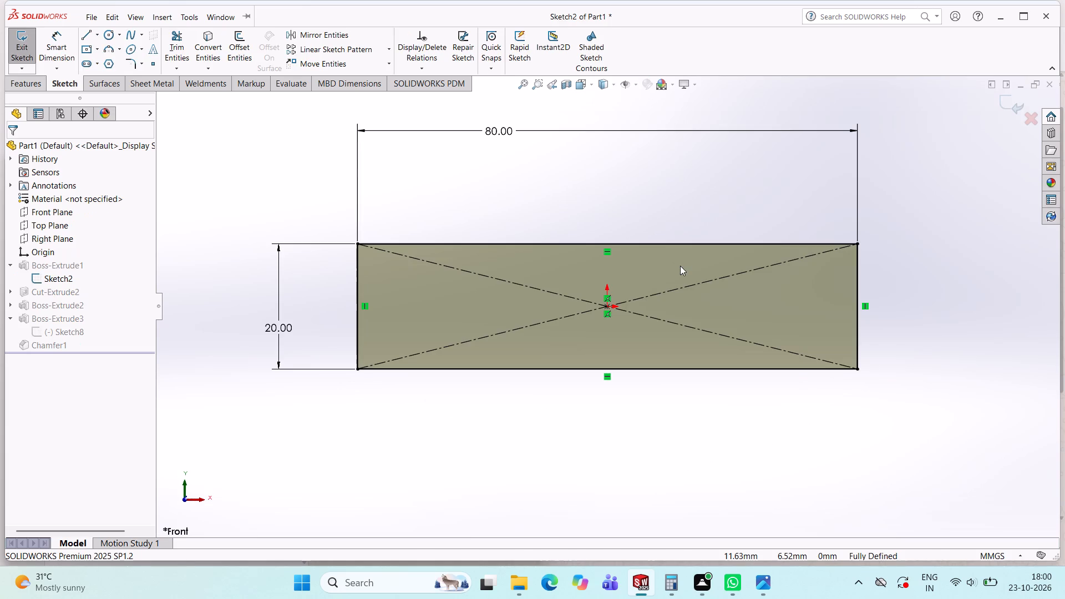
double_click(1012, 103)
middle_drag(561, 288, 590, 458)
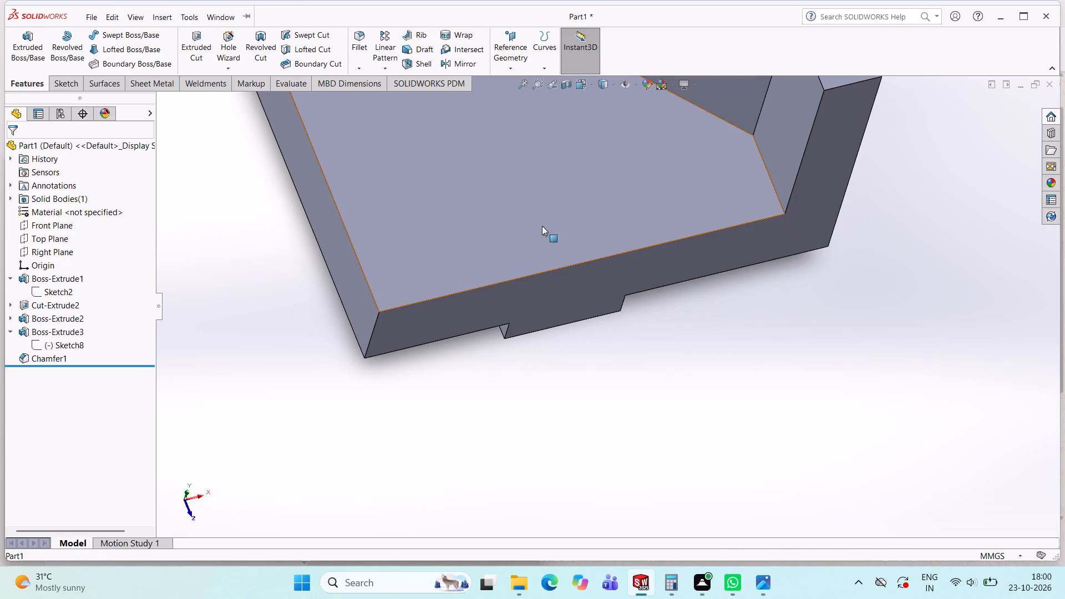
Start a sketch on the base's upper face and, after checking the reference drawing, draw a circle of about 8.6 mm radius in its open area.
click(545, 229)
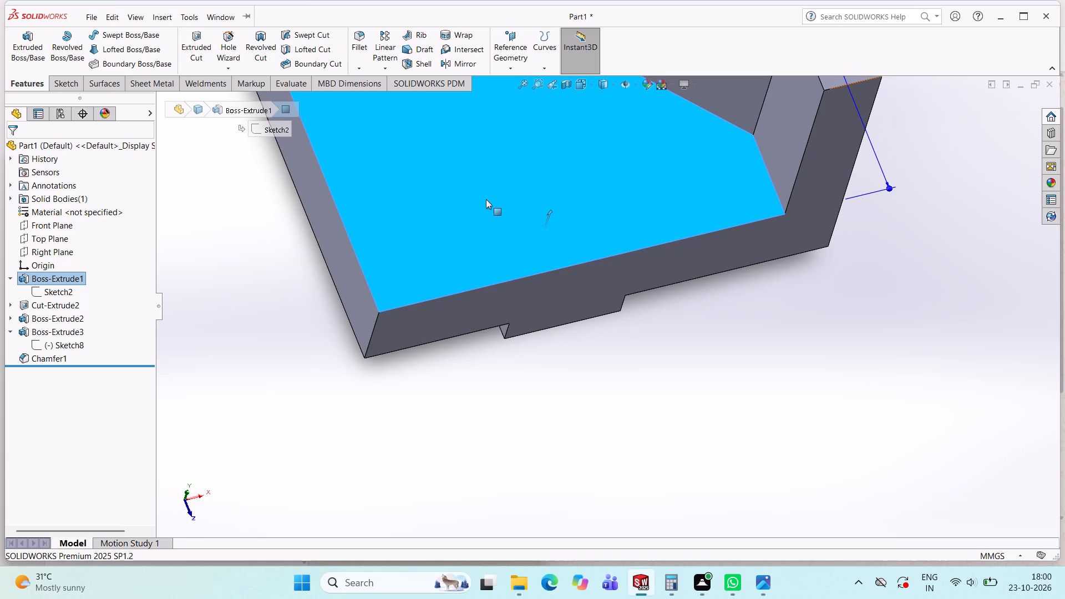
right_click(486, 199)
click(515, 185)
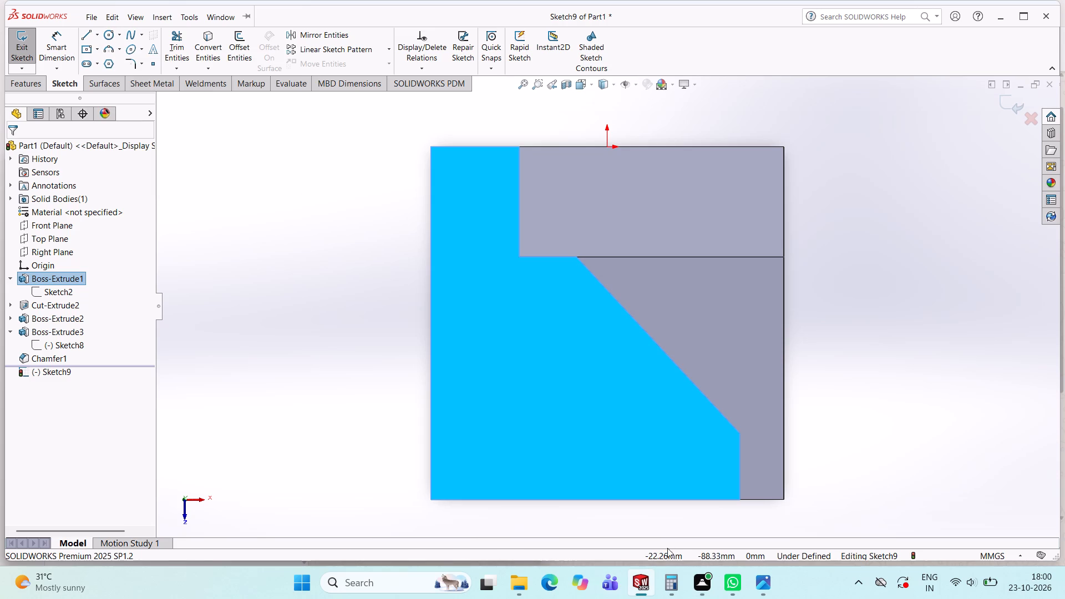
double_click(760, 581)
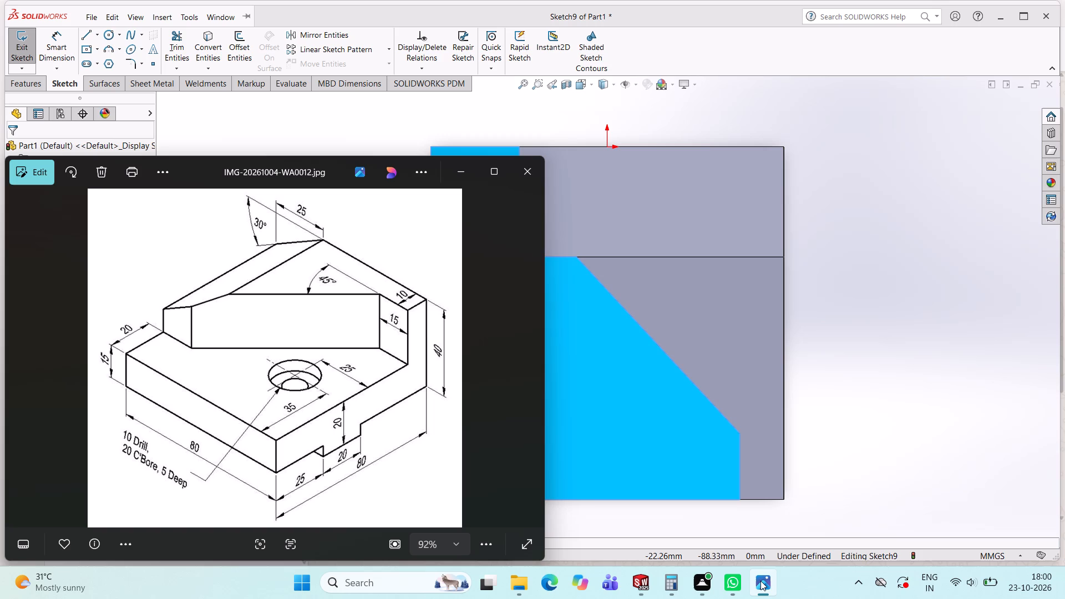
click(106, 40)
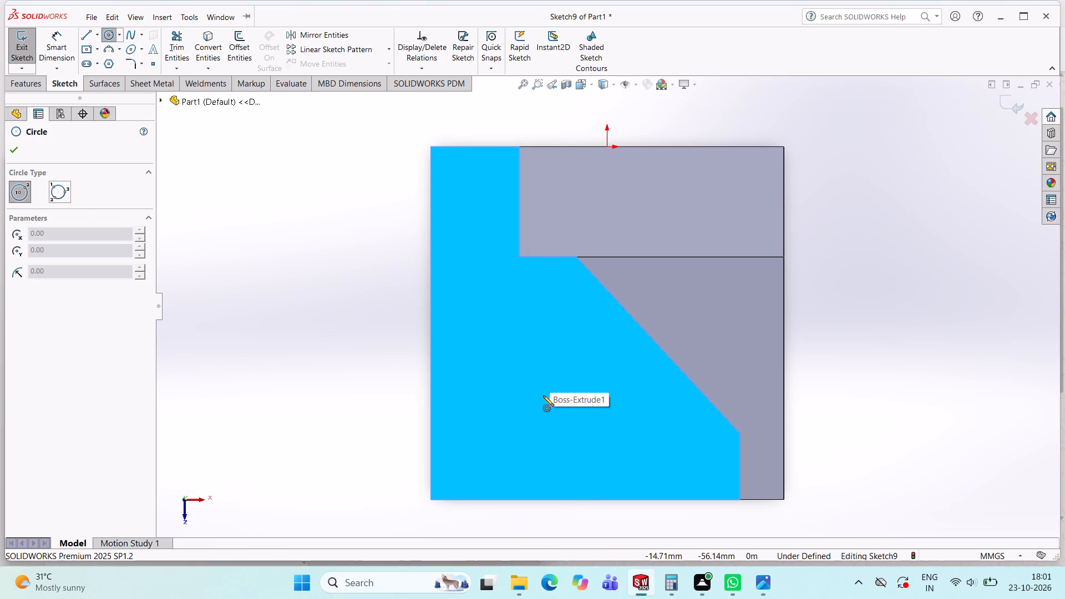
click(548, 390)
click(580, 410)
middle_click(580, 409)
click(580, 409)
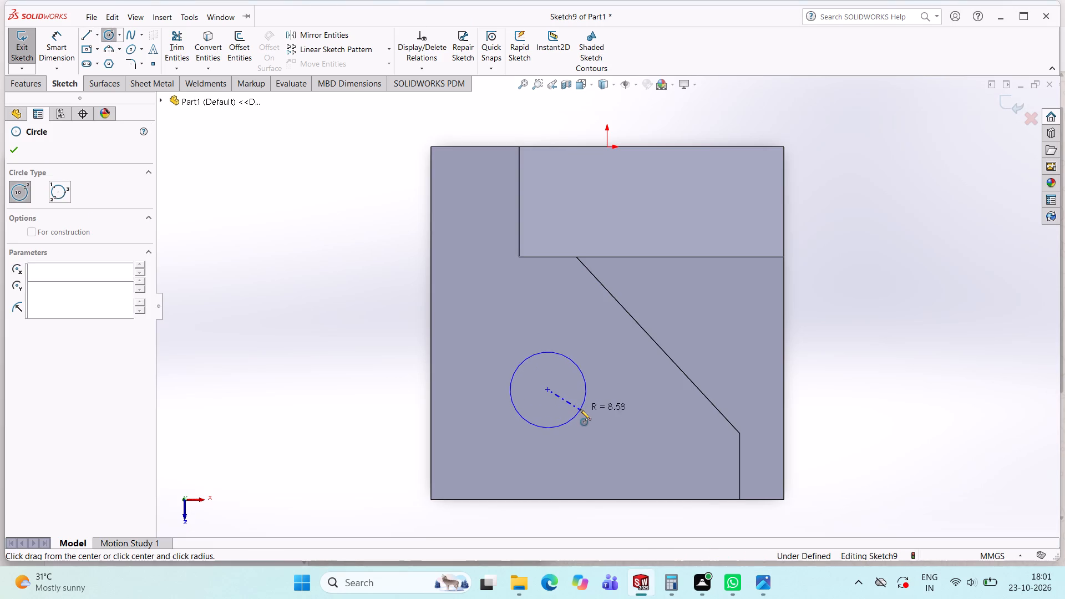
key(Escape)
key(Escape)
key(Escape)
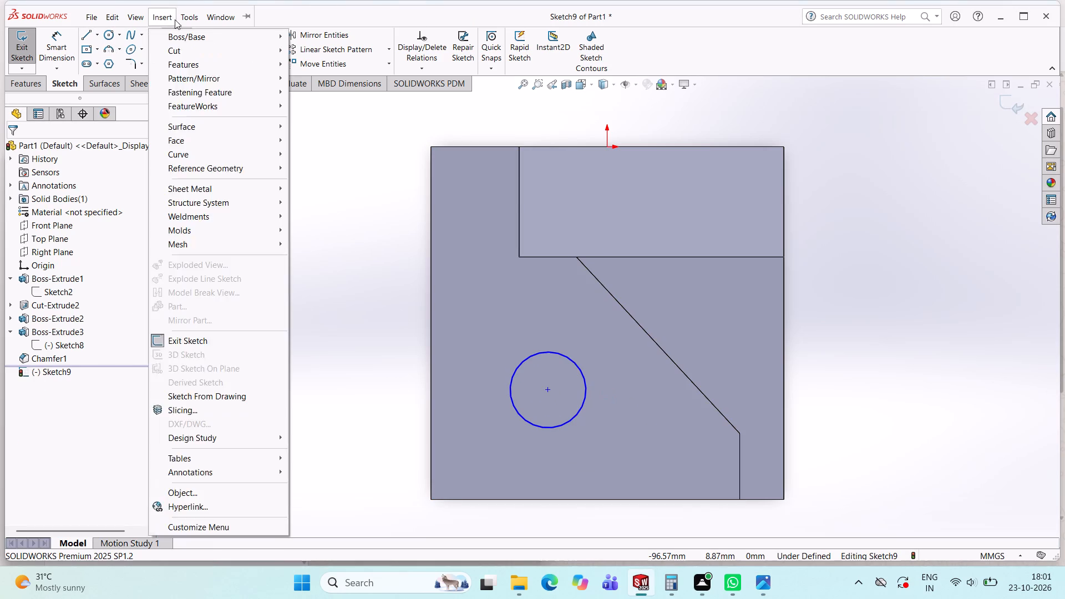
key(Escape)
Dimension the circle's centre 35 mm from the base face's full-length edge on the side away from the raised wall.
click(50, 43)
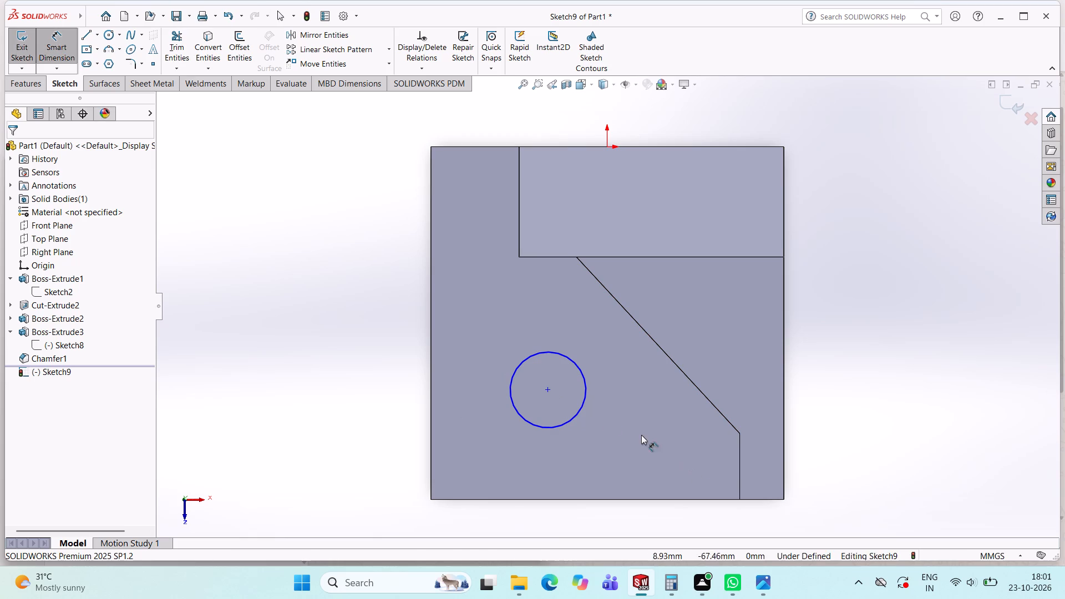
click(545, 389)
click(430, 394)
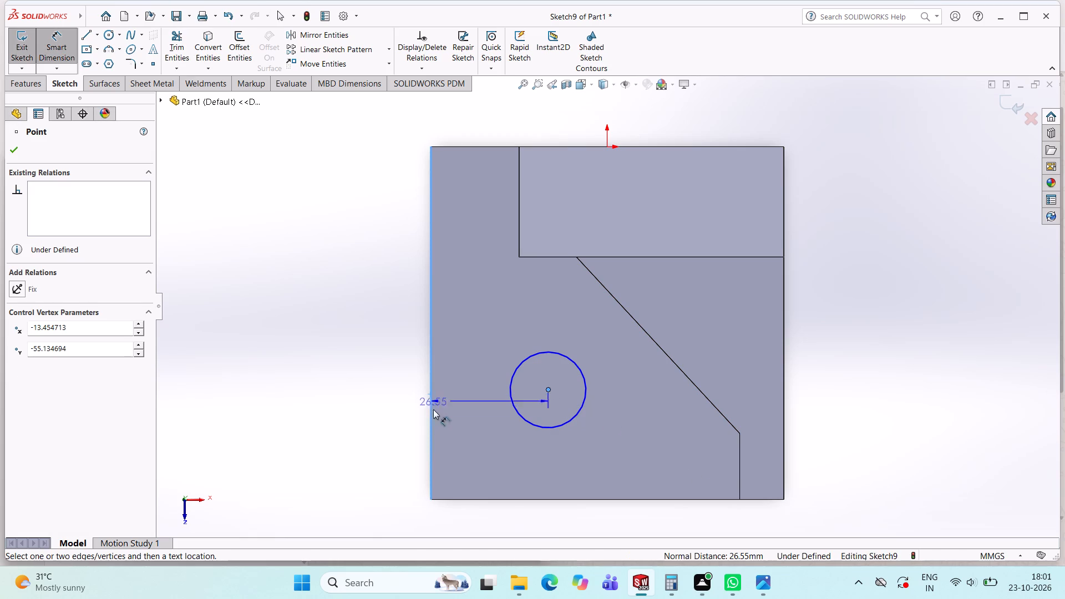
triple_click(496, 519)
click(495, 520)
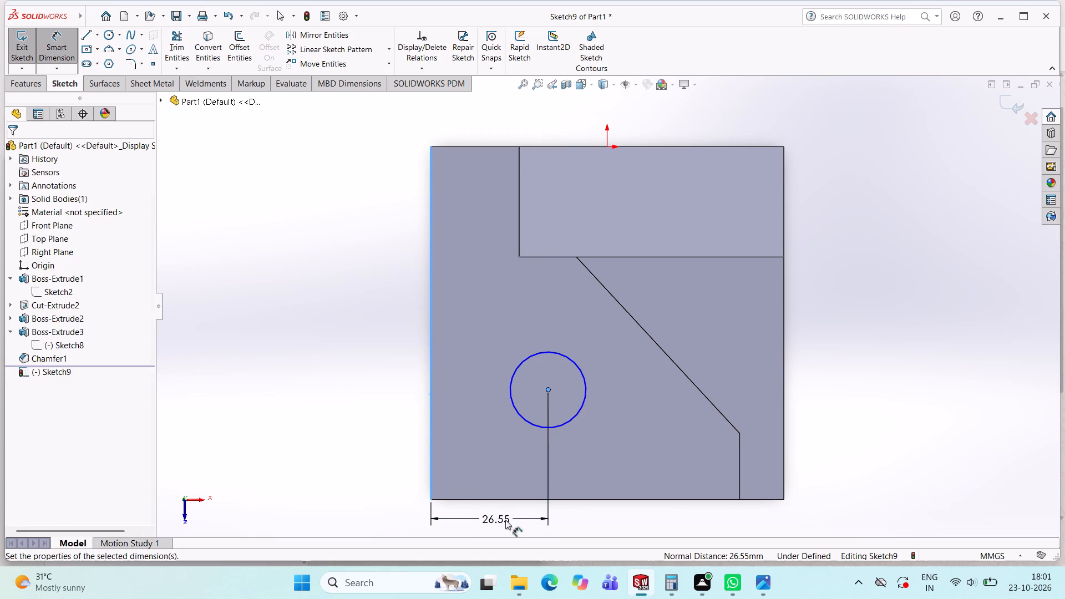
click(505, 534)
double_click(505, 534)
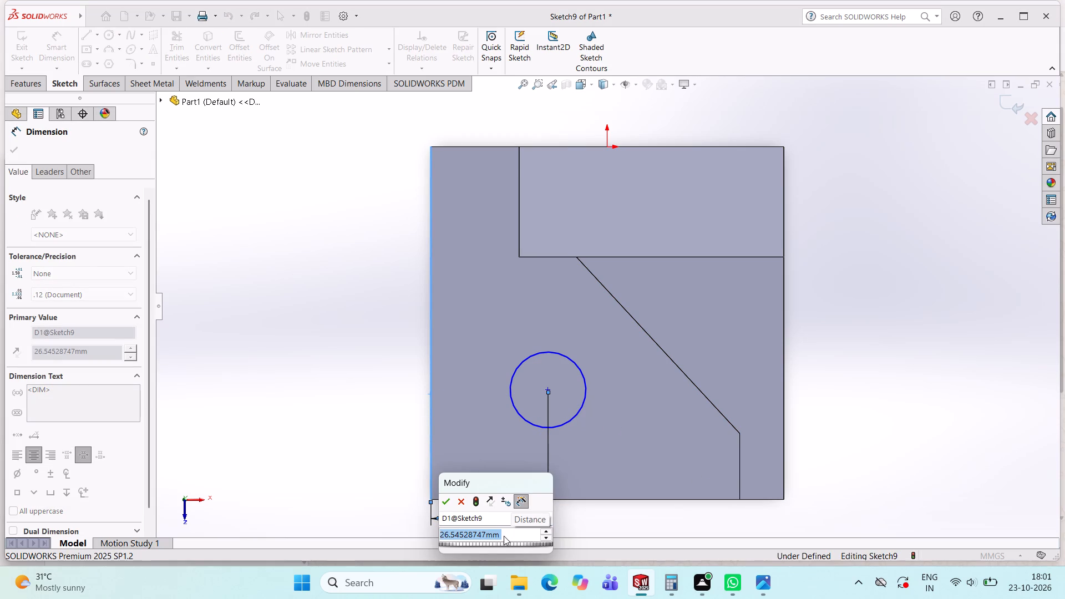
text(35)
key(Return)
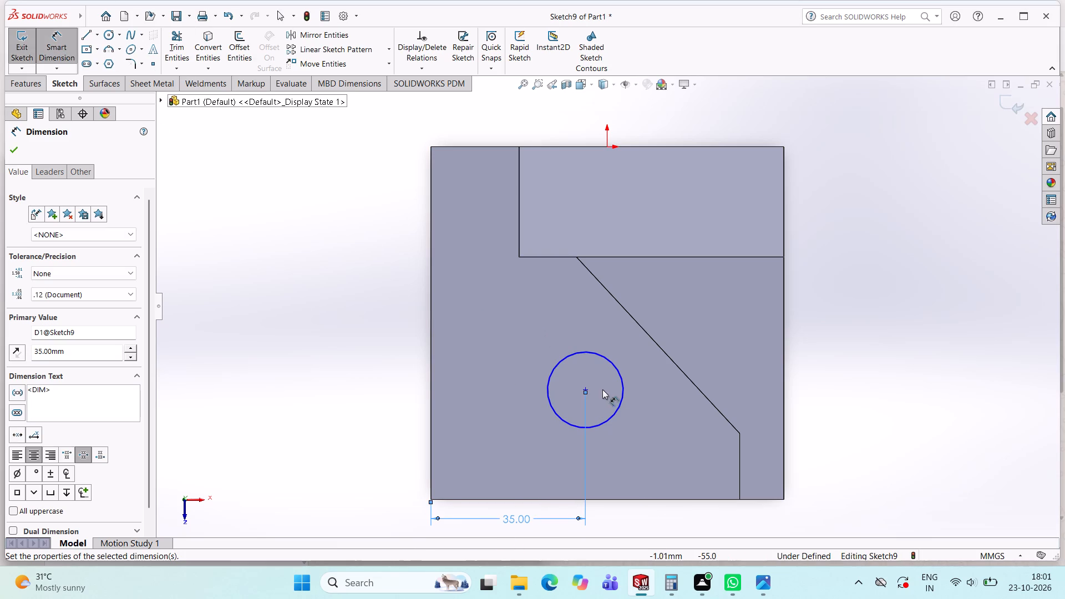
Dimension the circle's centre 25 mm from the base's front edge and exit the sketch.
click(585, 389)
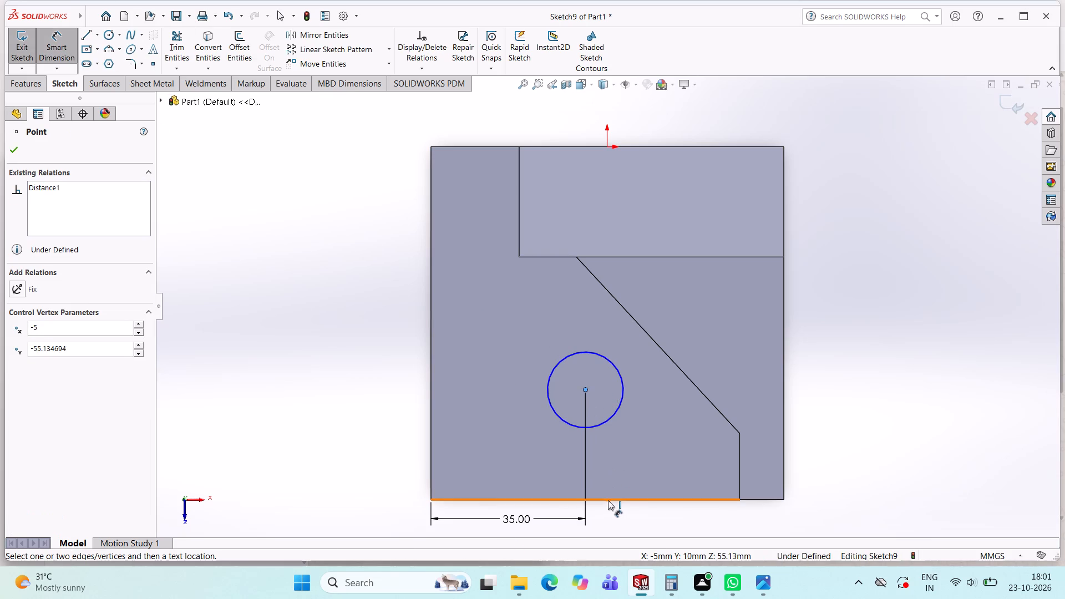
click(608, 500)
click(670, 464)
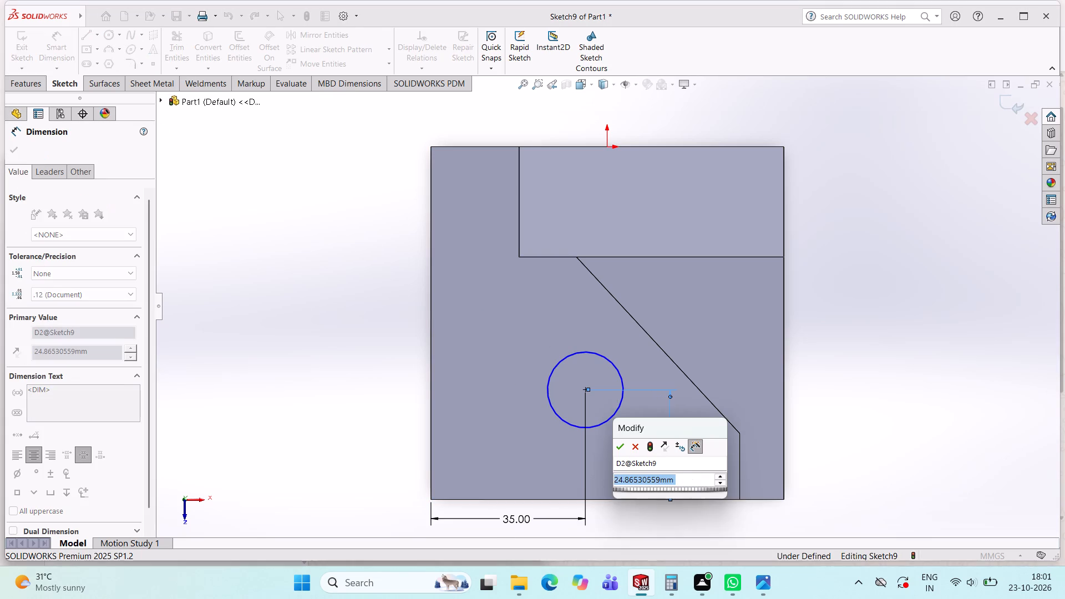
text(25)
key(Return)
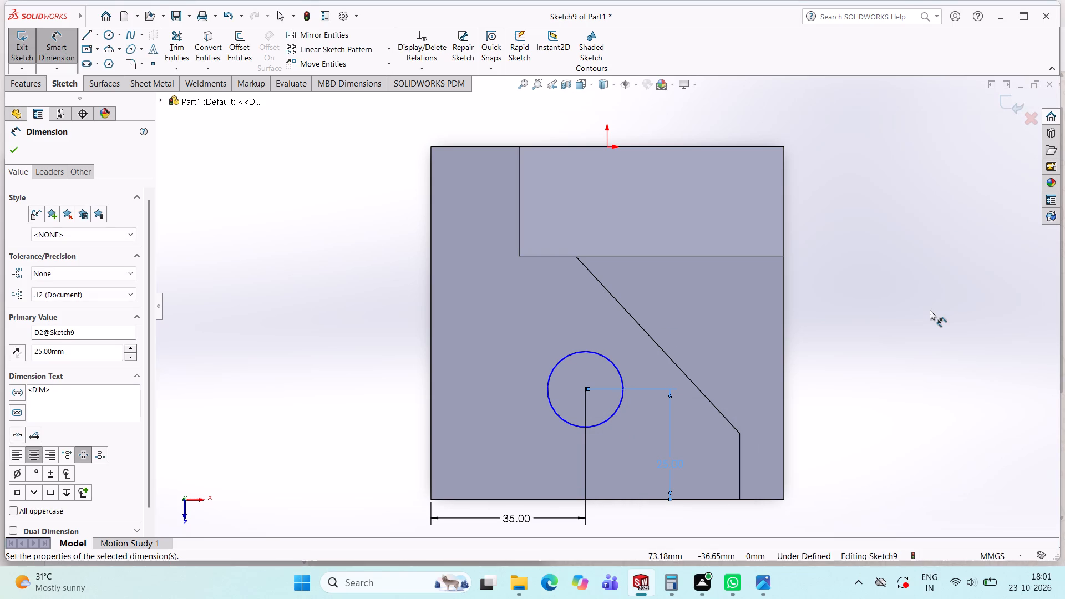
drag(930, 310, 936, 314)
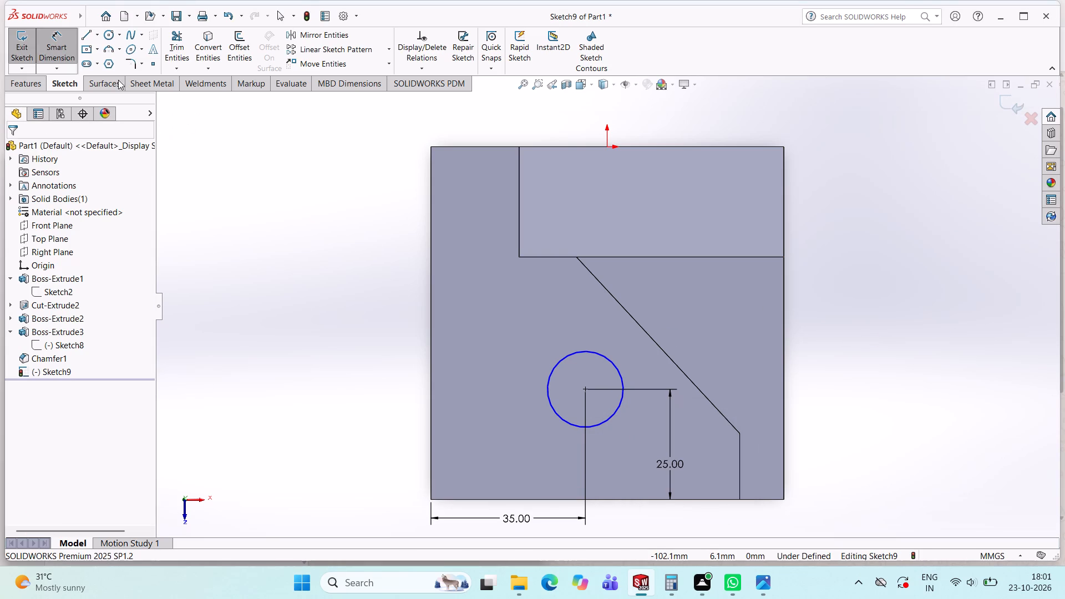
key(Escape)
key(Escape)
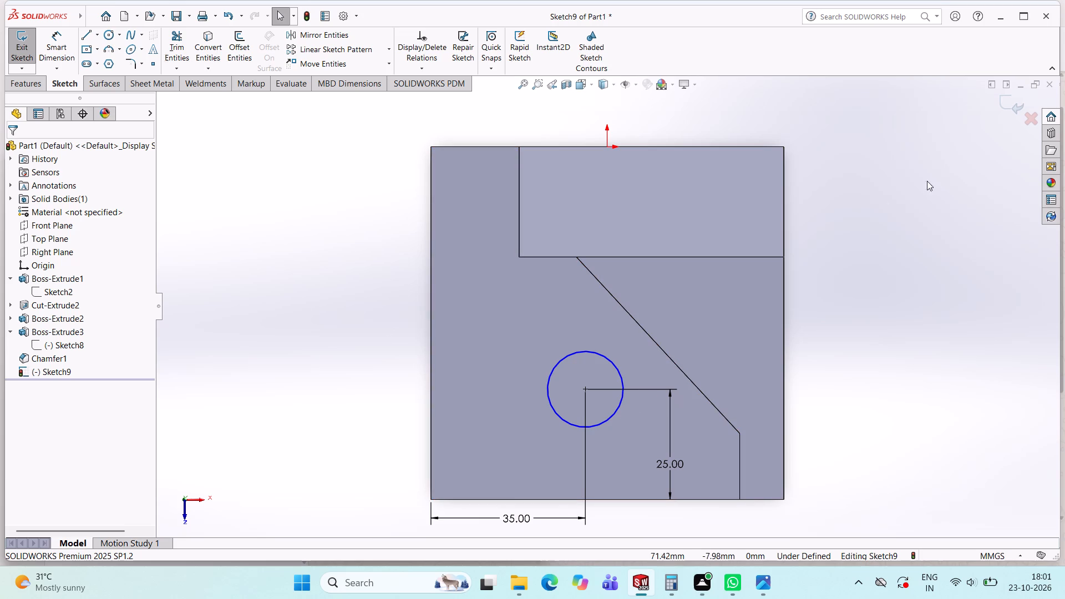
click(1017, 99)
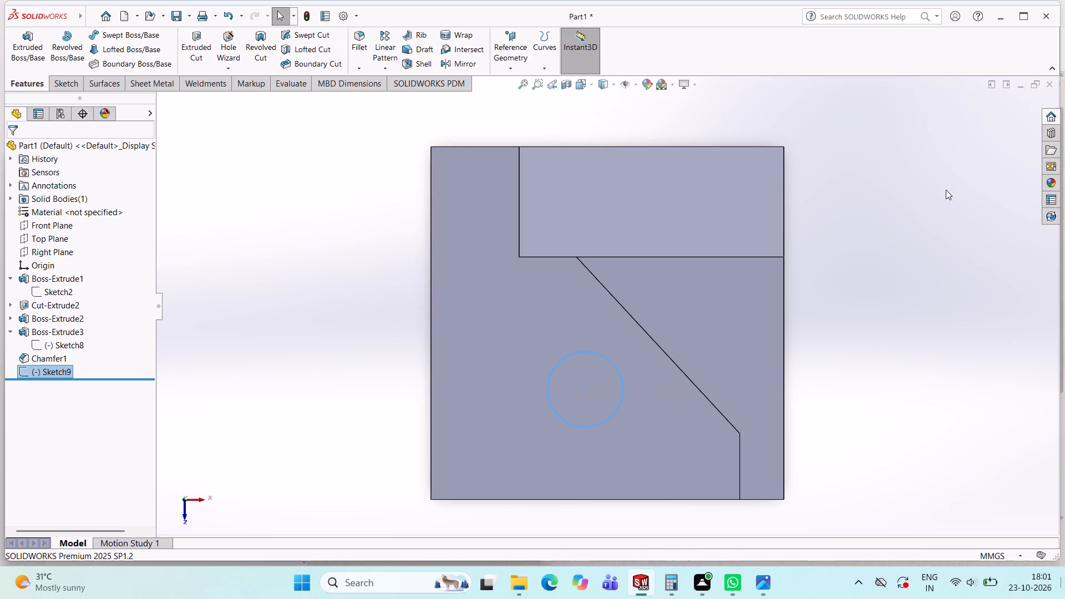
Start an Extruded Cut from the circle sketch with a blind depth of 5 mm.
middle_drag(329, 304, 371, 189)
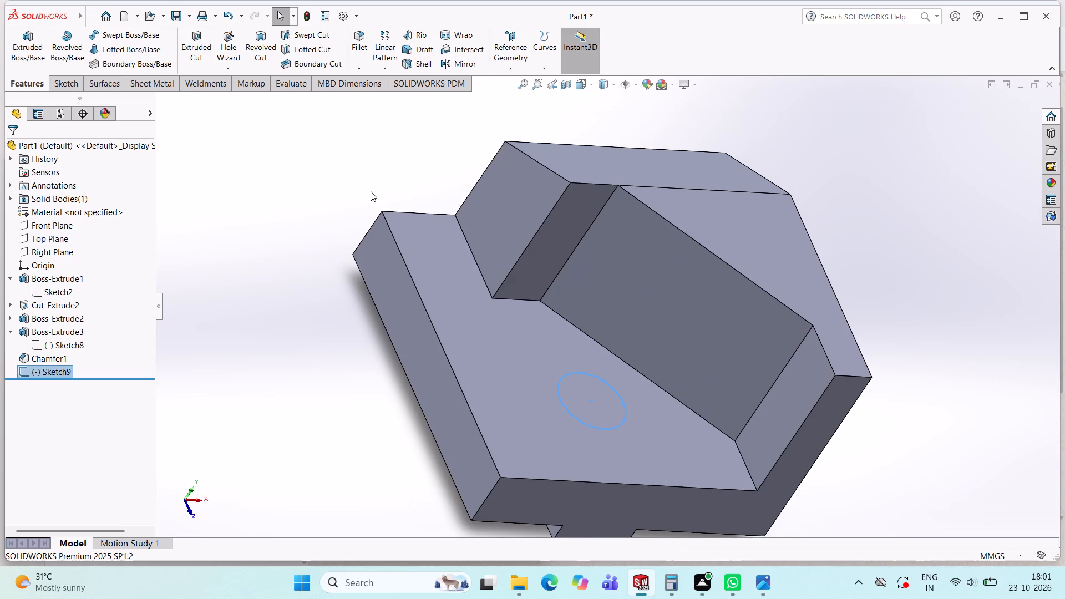
click(200, 52)
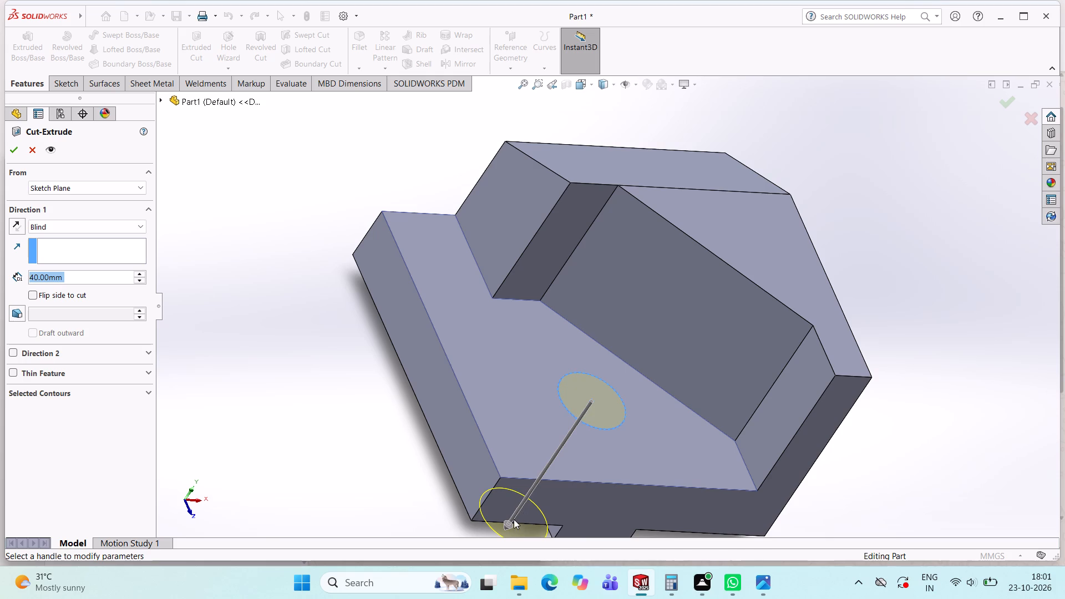
drag(512, 522, 573, 429)
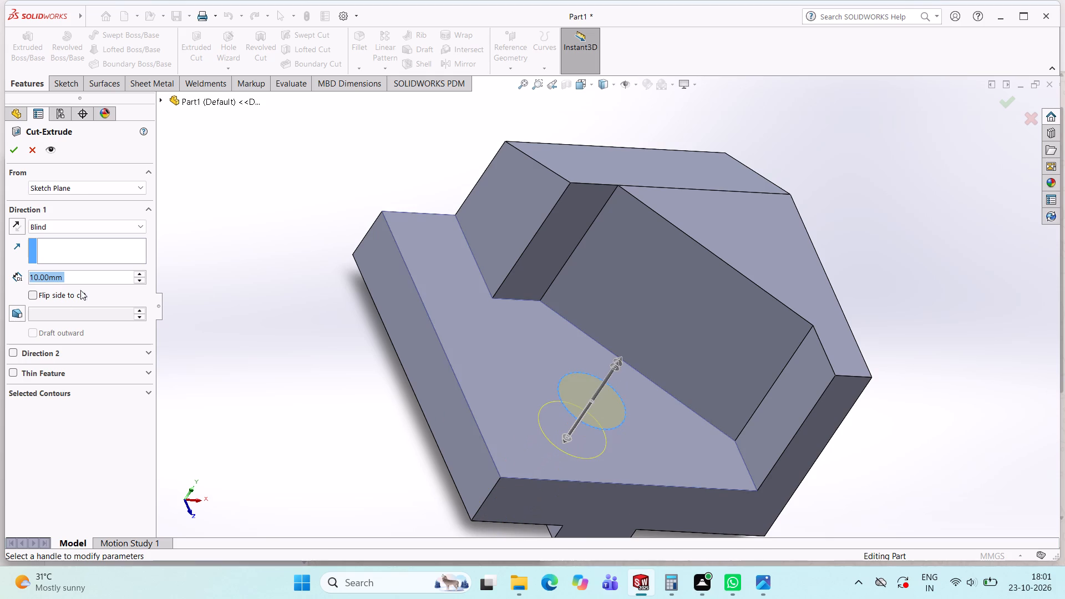
click(72, 278)
drag(72, 280, 14, 281)
middle_click(14, 281)
click(14, 281)
key(5)
key(Return)
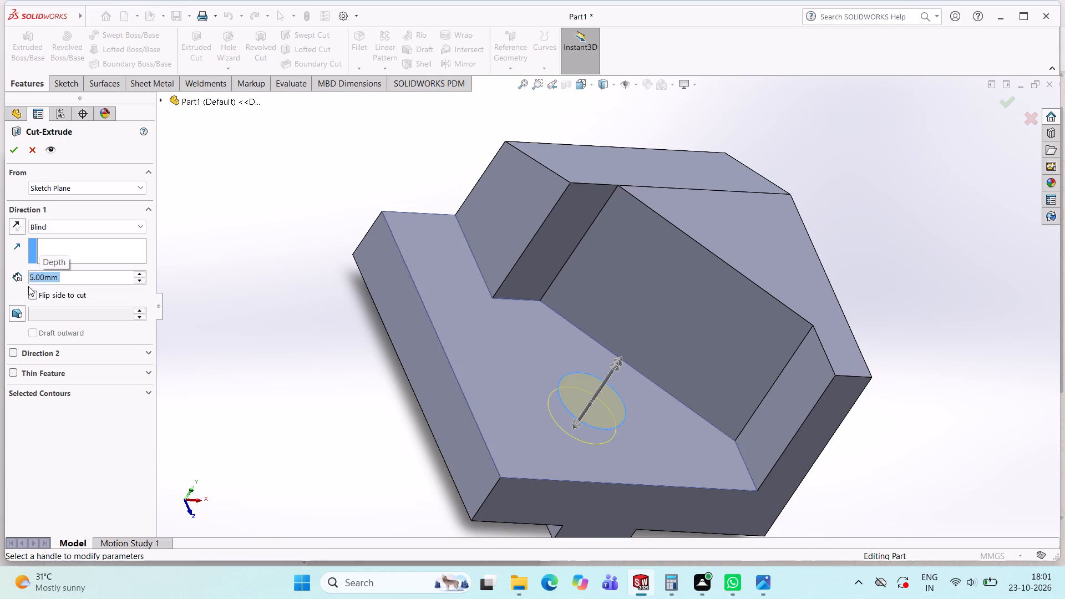
Add a second blind direction to the cut with a depth of 1 mm.
click(617, 359)
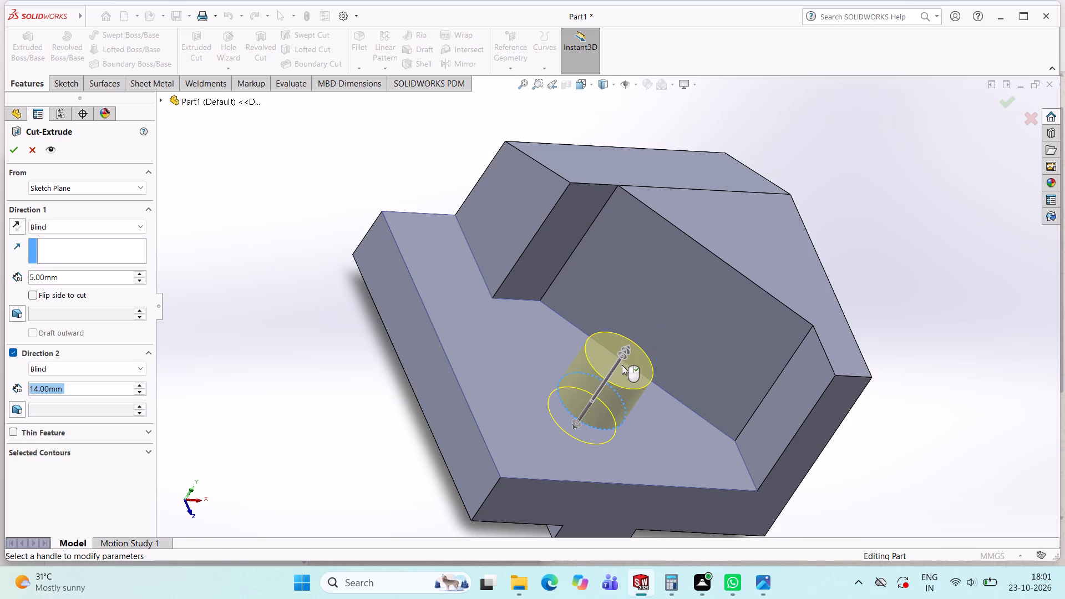
drag(623, 358, 548, 449)
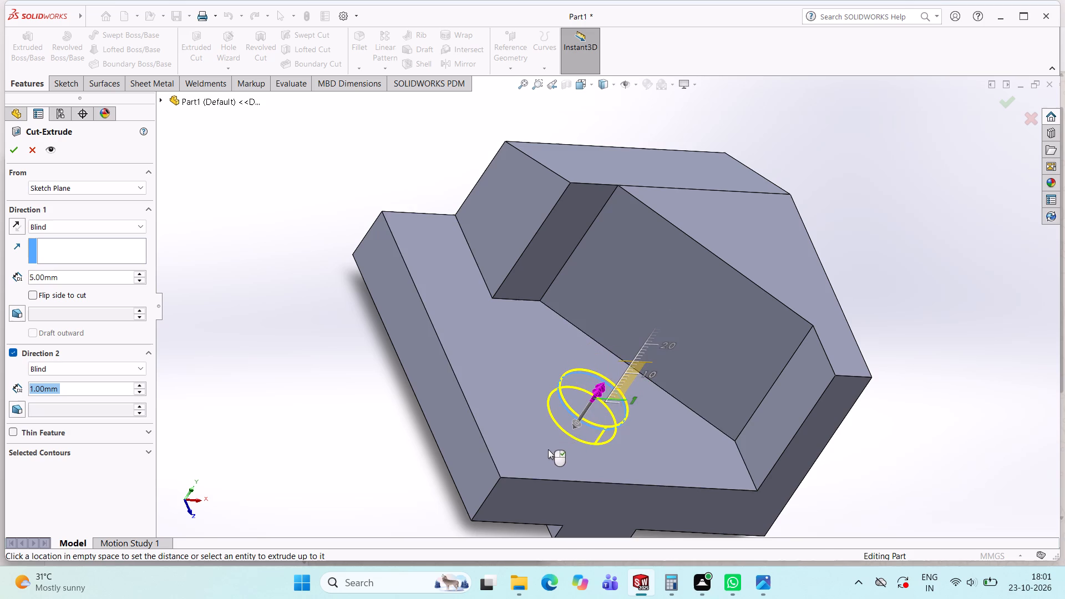
drag(548, 449, 546, 452)
Set the cut's first direction to Up To Next and reverse it.
click(70, 229)
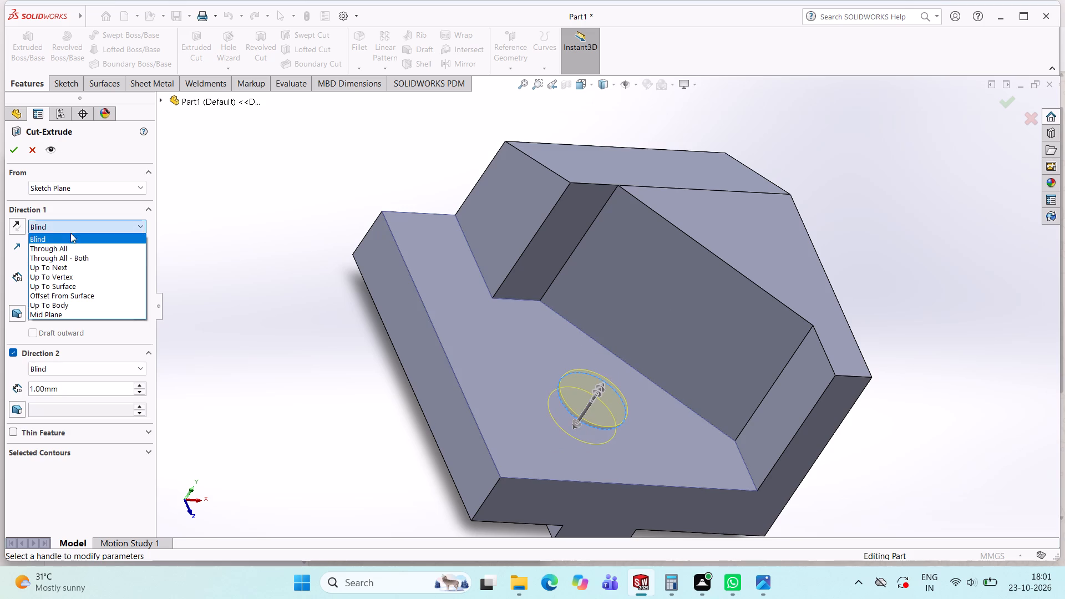
click(73, 266)
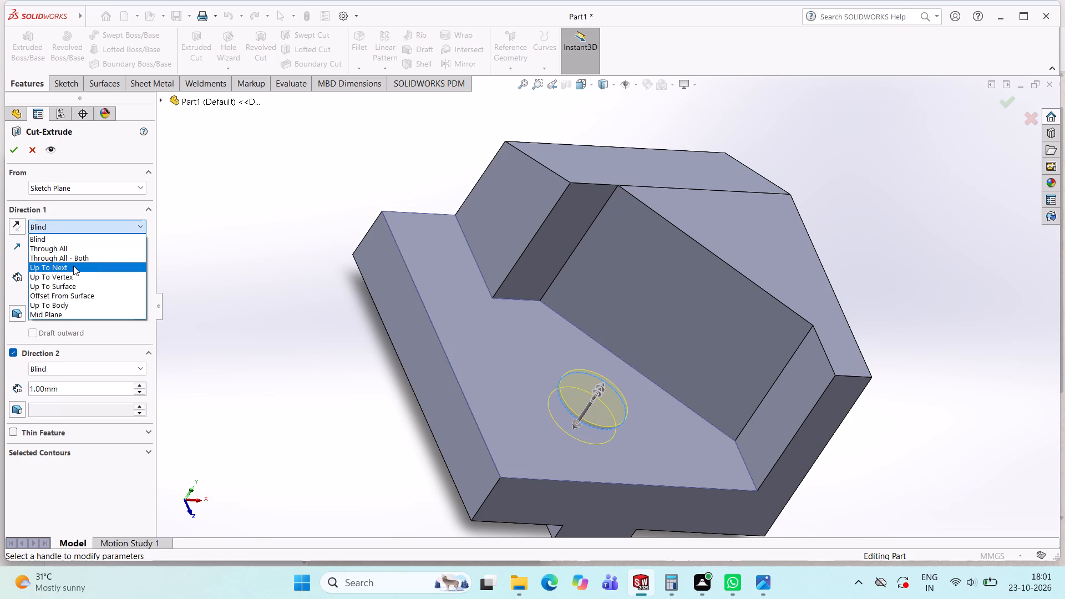
double_click(23, 221)
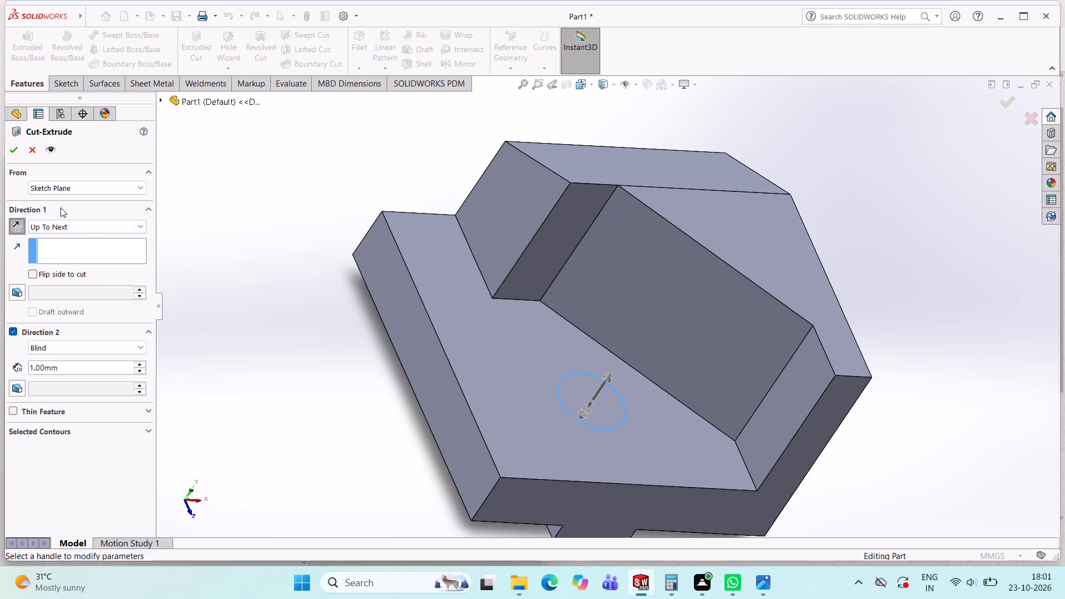
click(84, 226)
click(87, 227)
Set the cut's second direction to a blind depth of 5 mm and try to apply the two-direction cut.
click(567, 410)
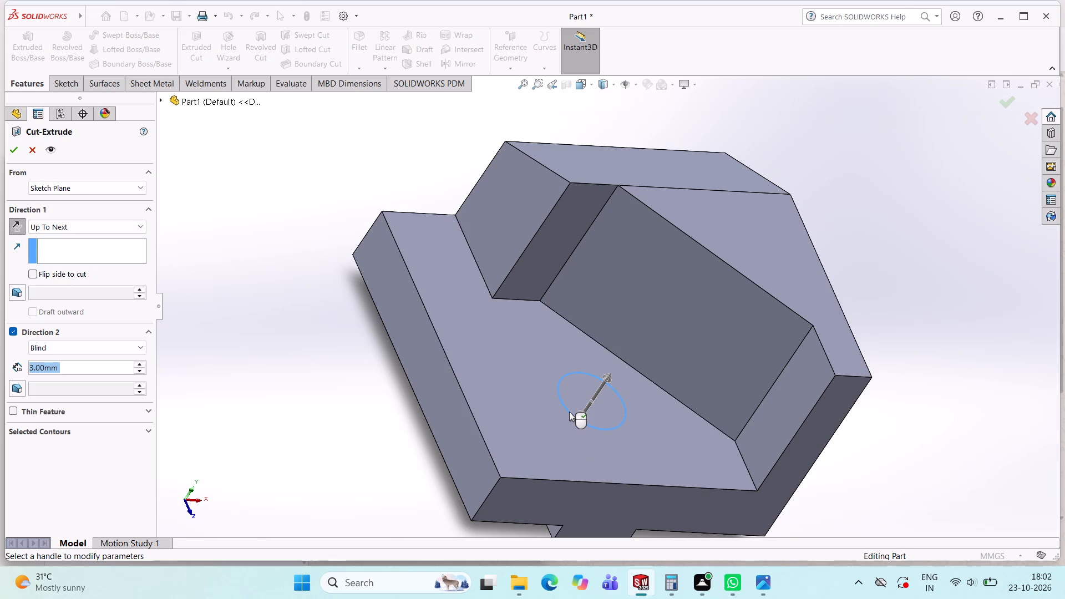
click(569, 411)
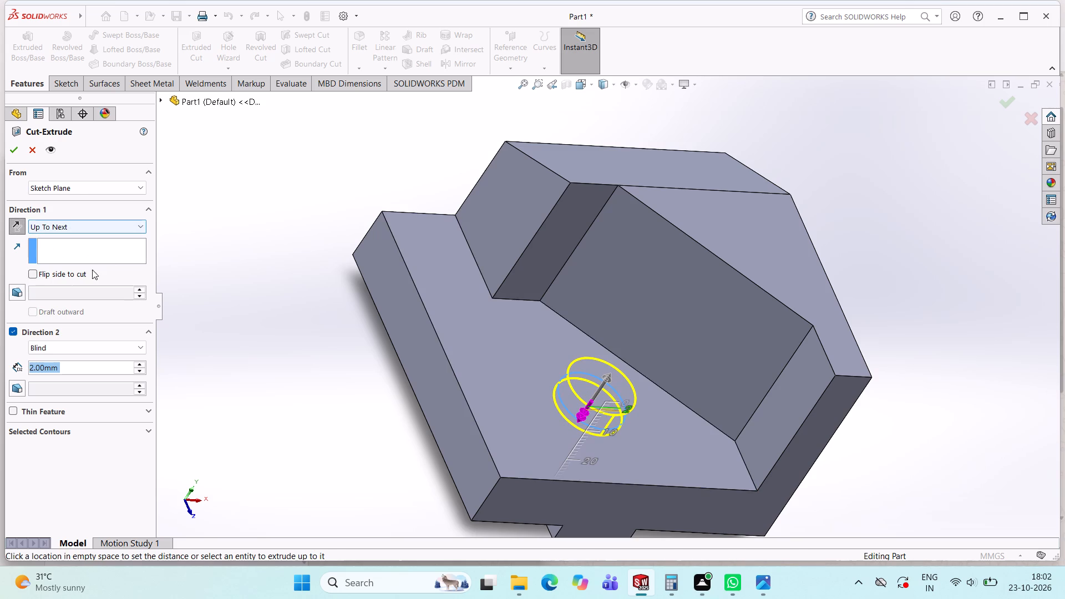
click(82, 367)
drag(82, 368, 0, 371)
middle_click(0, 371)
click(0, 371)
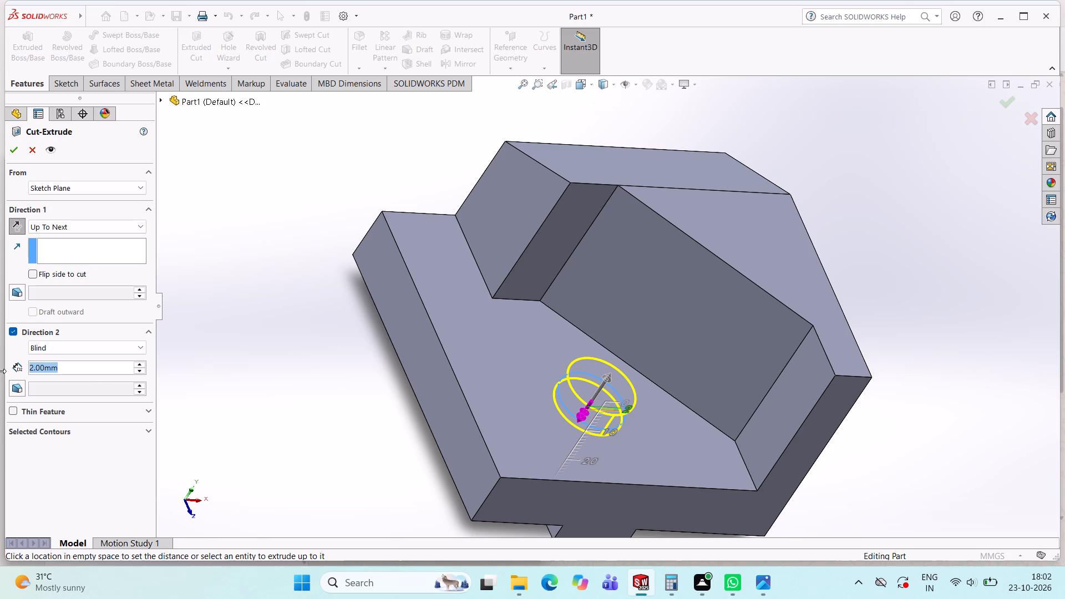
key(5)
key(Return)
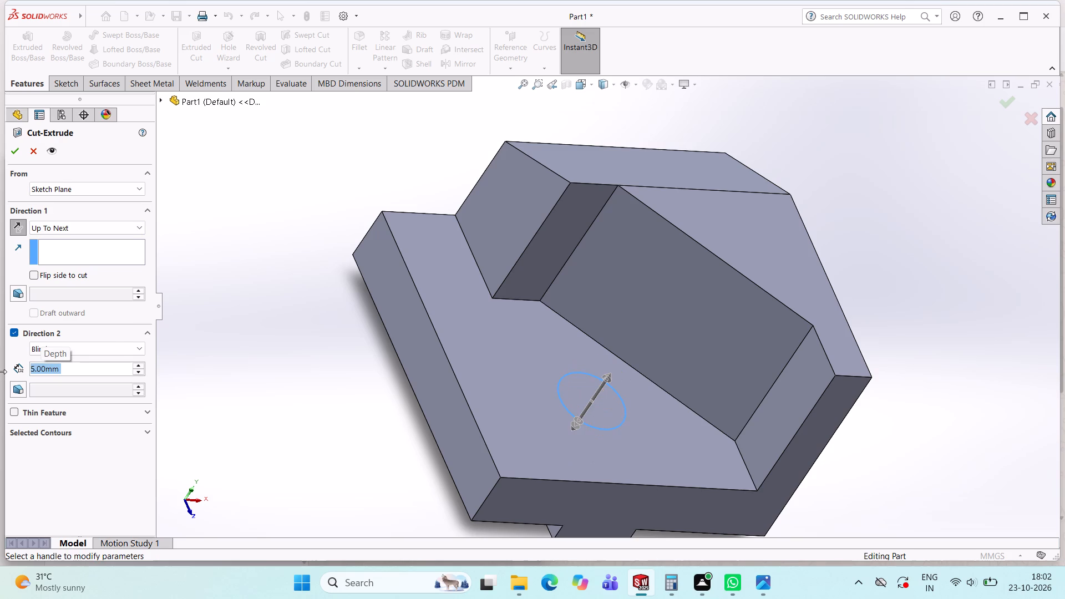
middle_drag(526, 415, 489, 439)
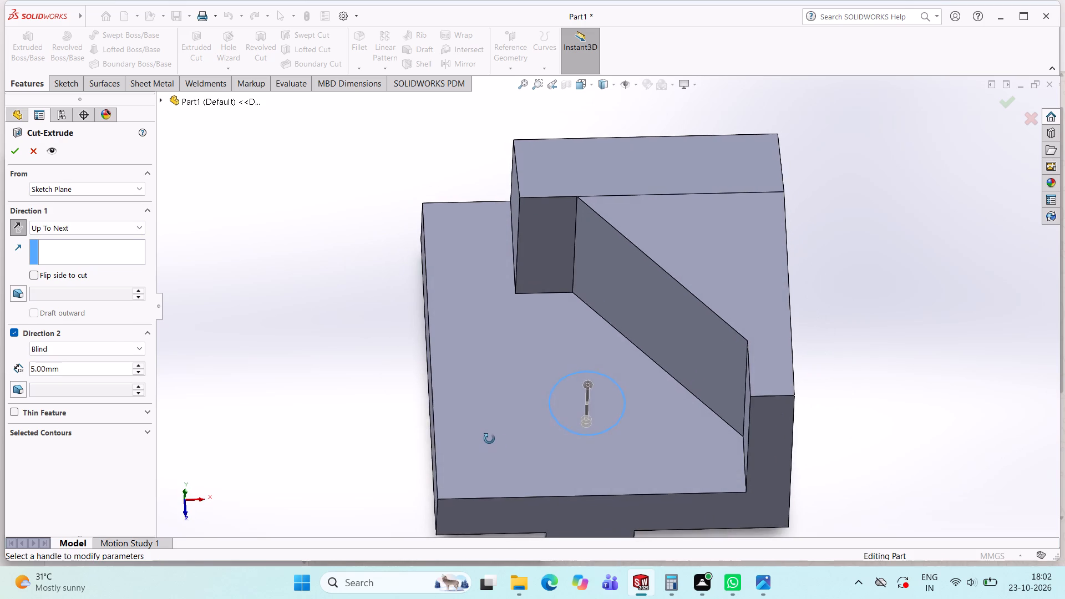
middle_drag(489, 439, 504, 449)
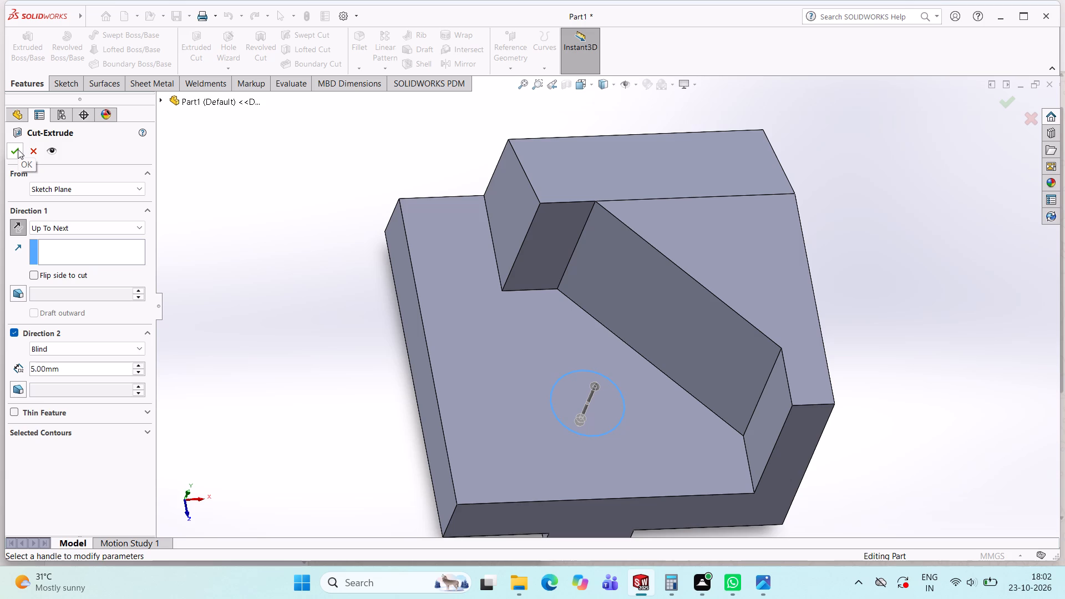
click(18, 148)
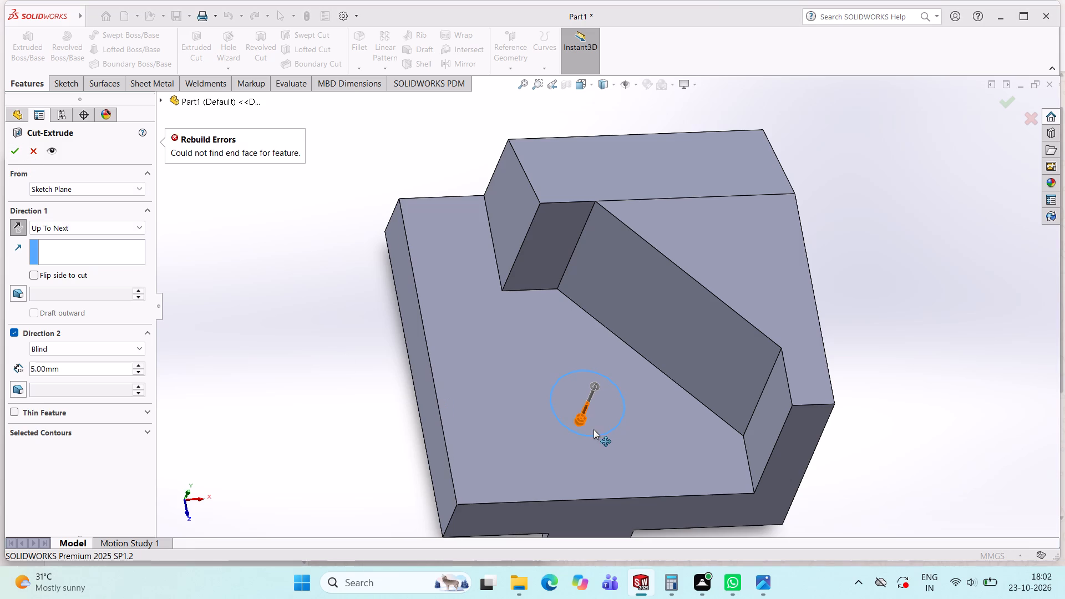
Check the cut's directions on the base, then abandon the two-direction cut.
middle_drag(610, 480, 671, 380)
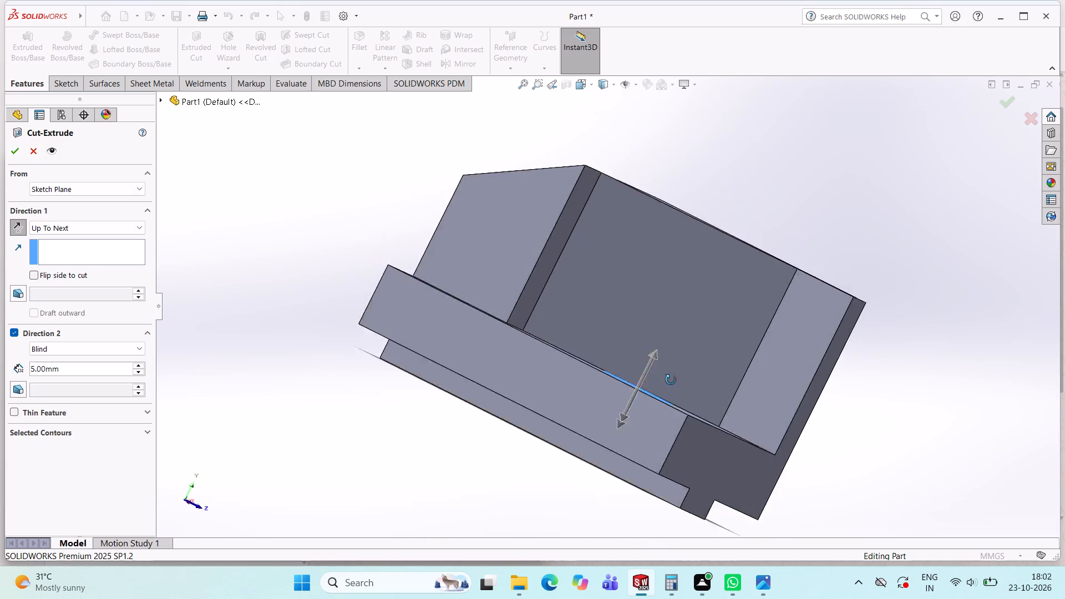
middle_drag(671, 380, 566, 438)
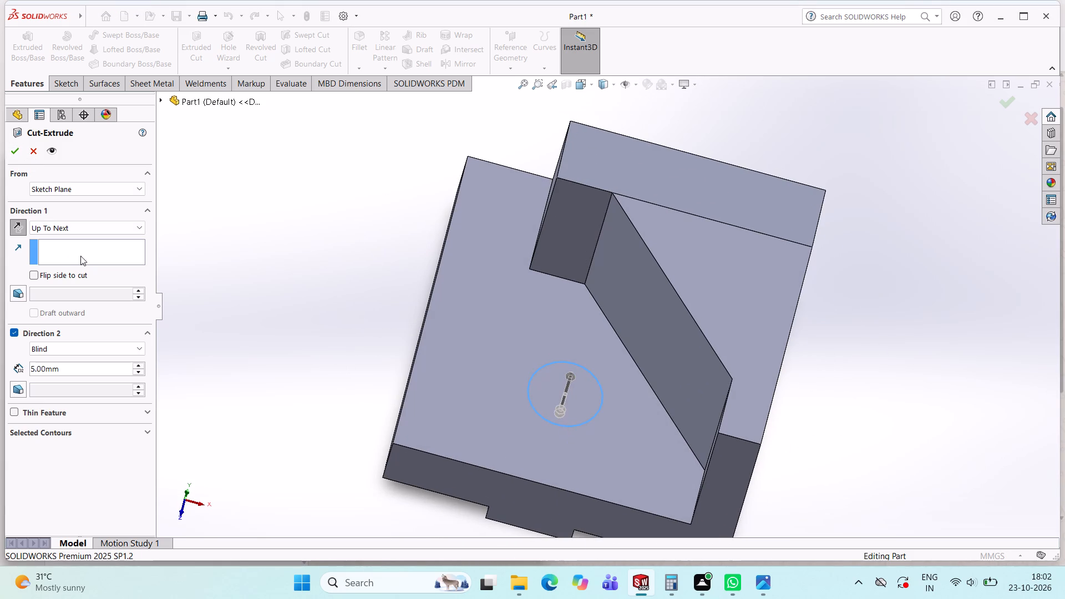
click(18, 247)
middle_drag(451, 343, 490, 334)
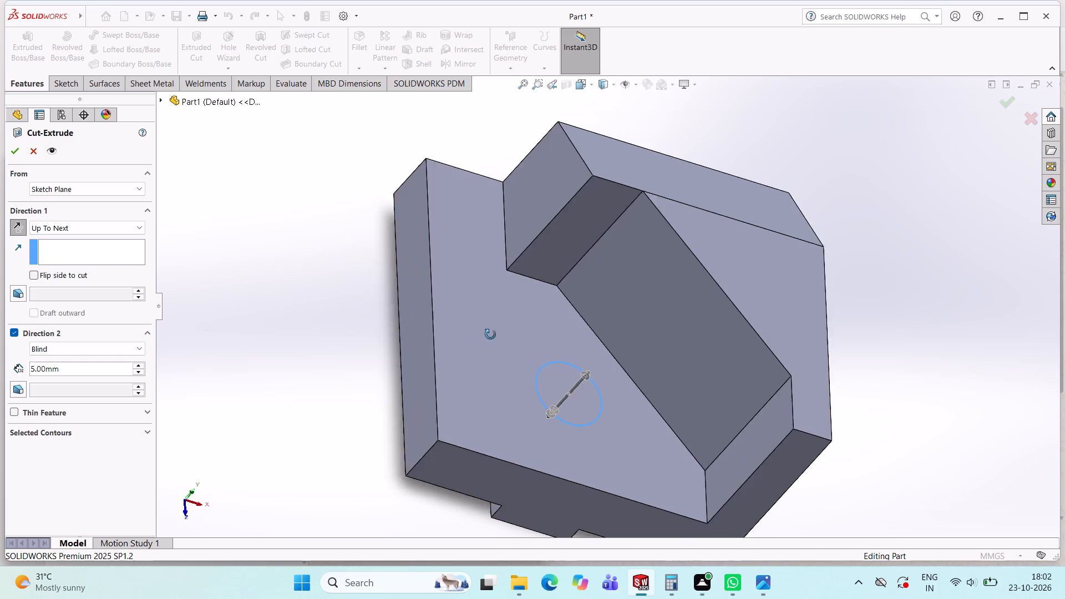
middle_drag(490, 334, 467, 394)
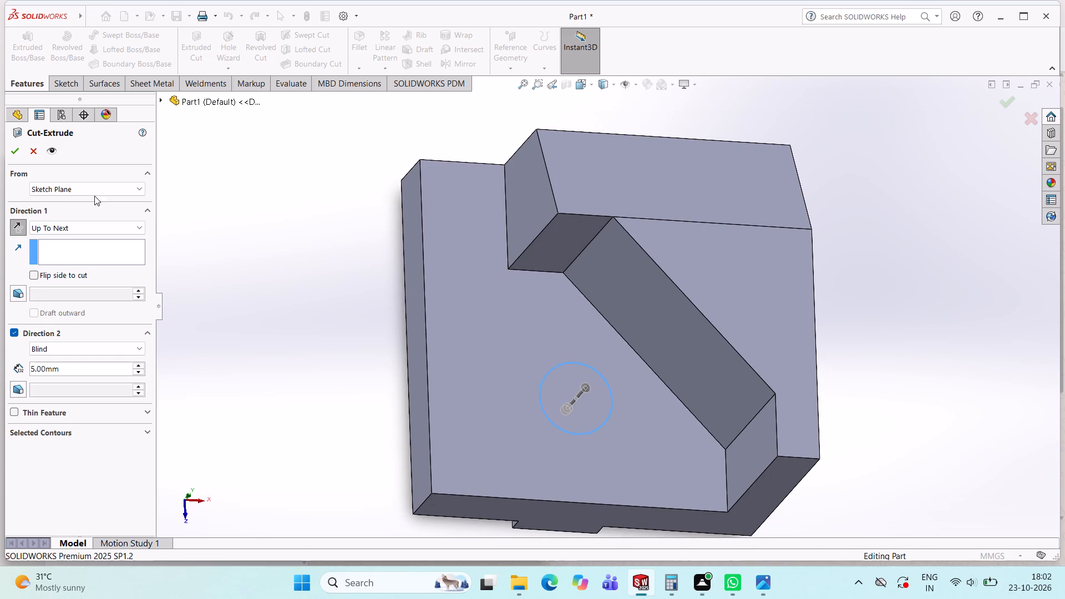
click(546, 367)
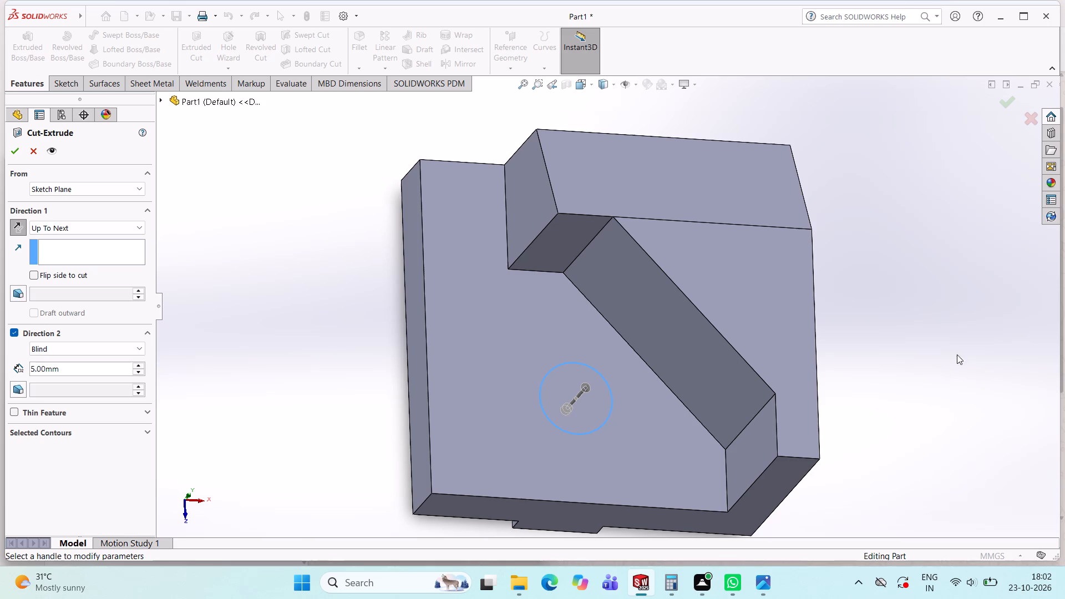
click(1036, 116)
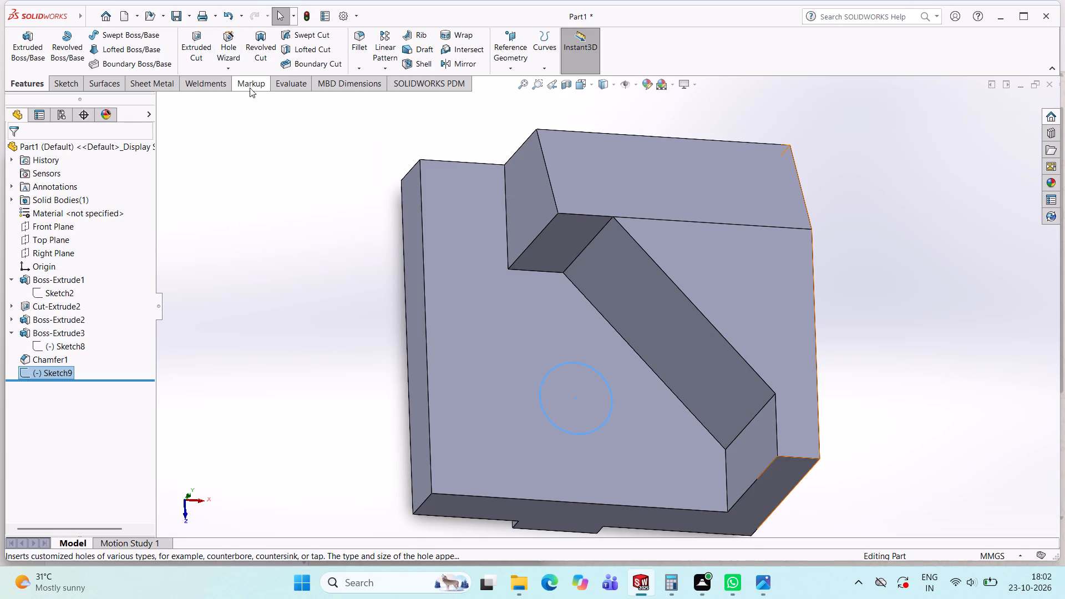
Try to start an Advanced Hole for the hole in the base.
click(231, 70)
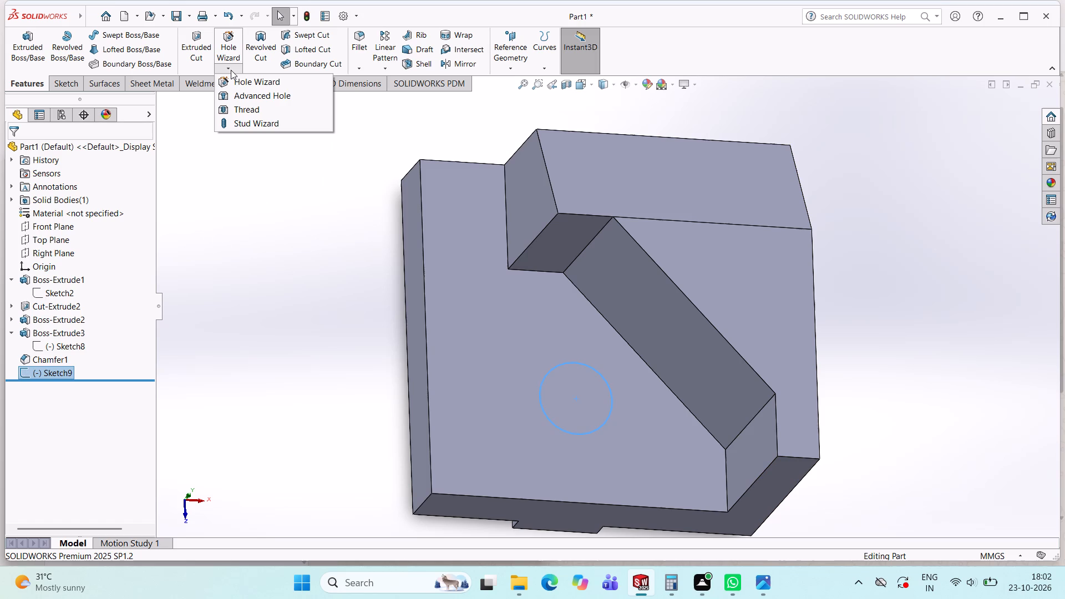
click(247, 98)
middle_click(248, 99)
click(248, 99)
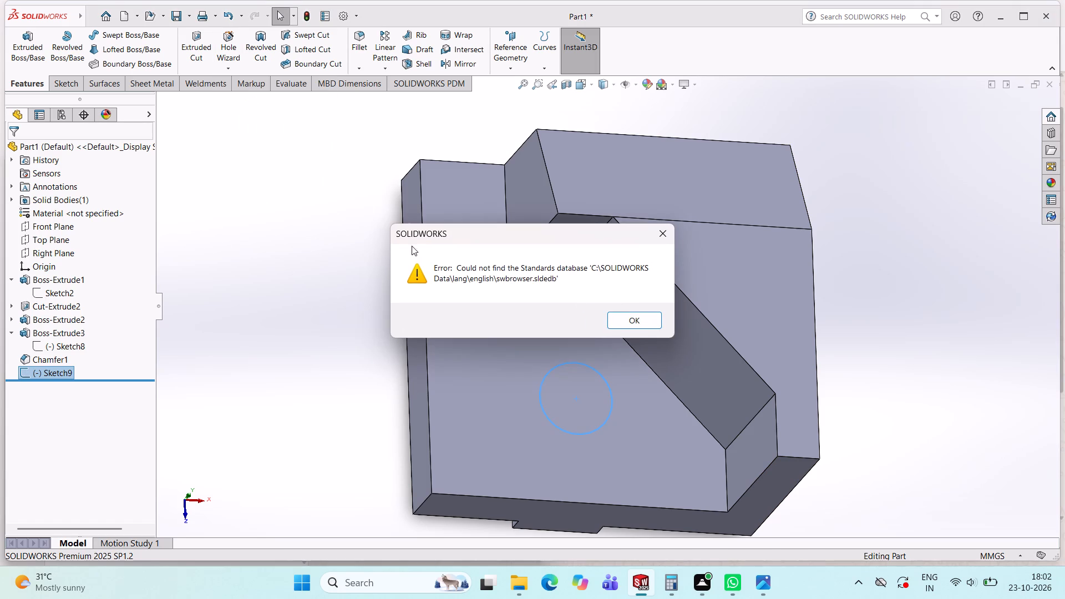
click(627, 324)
Cut the circle on the base's upper face with a single-direction blind Extruded Cut 5 mm deep.
click(577, 396)
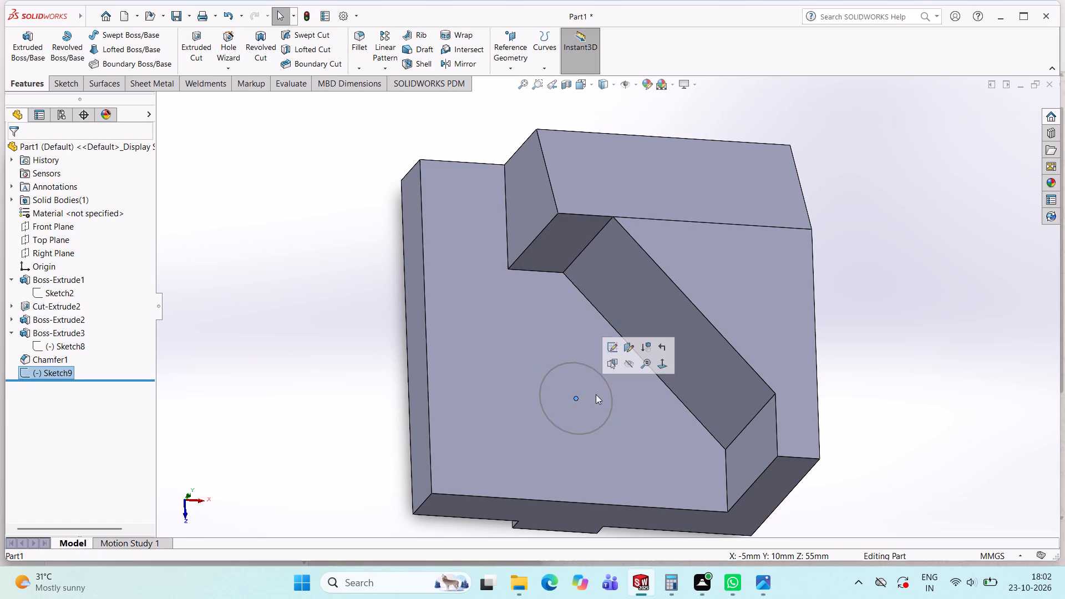
click(610, 385)
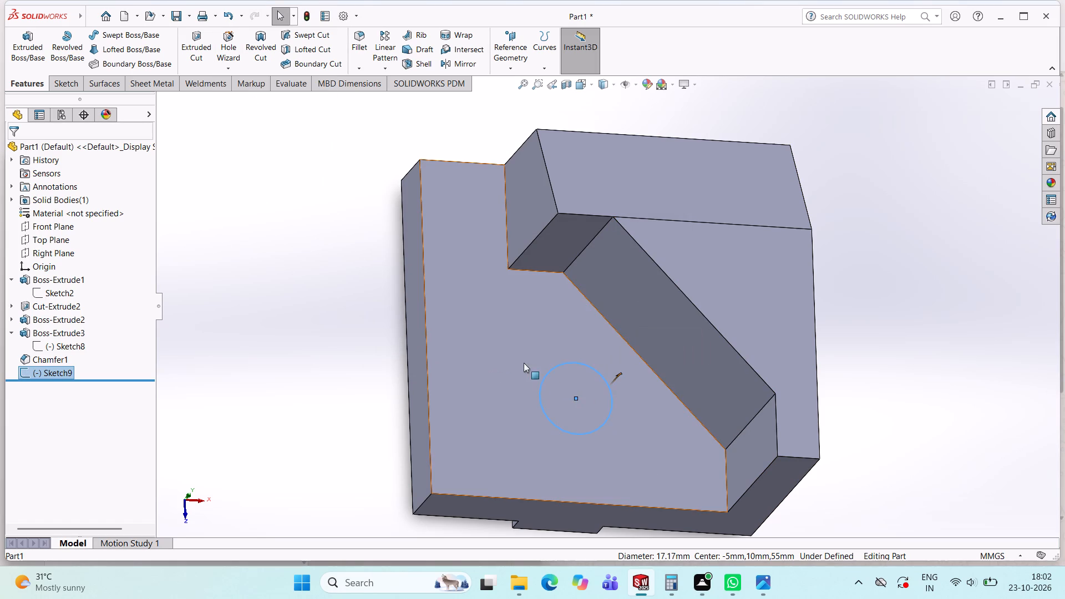
click(197, 40)
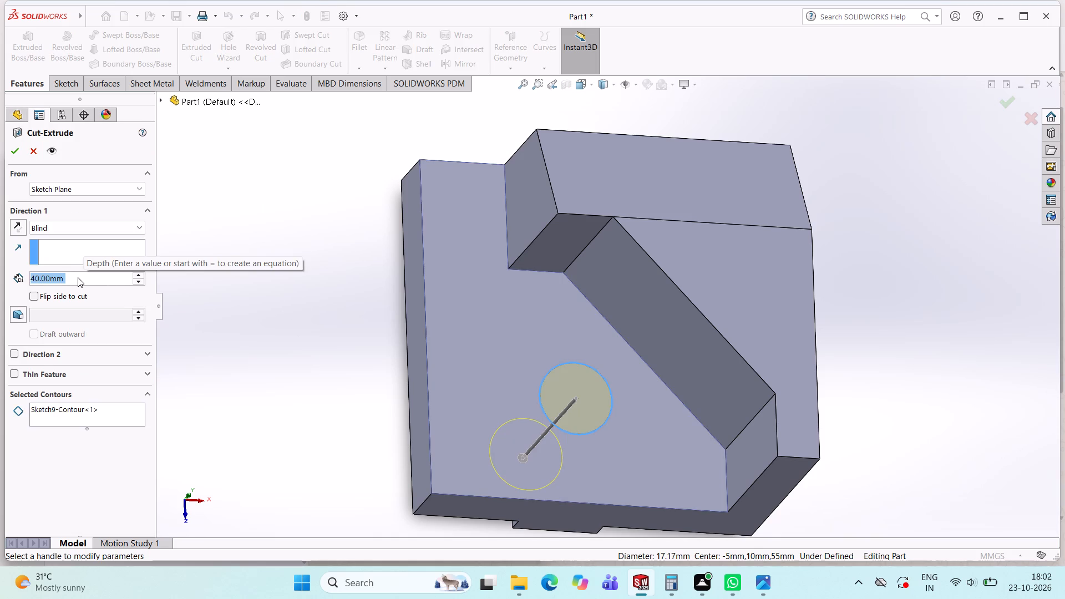
key(5)
key(Return)
middle_drag(564, 469, 564, 400)
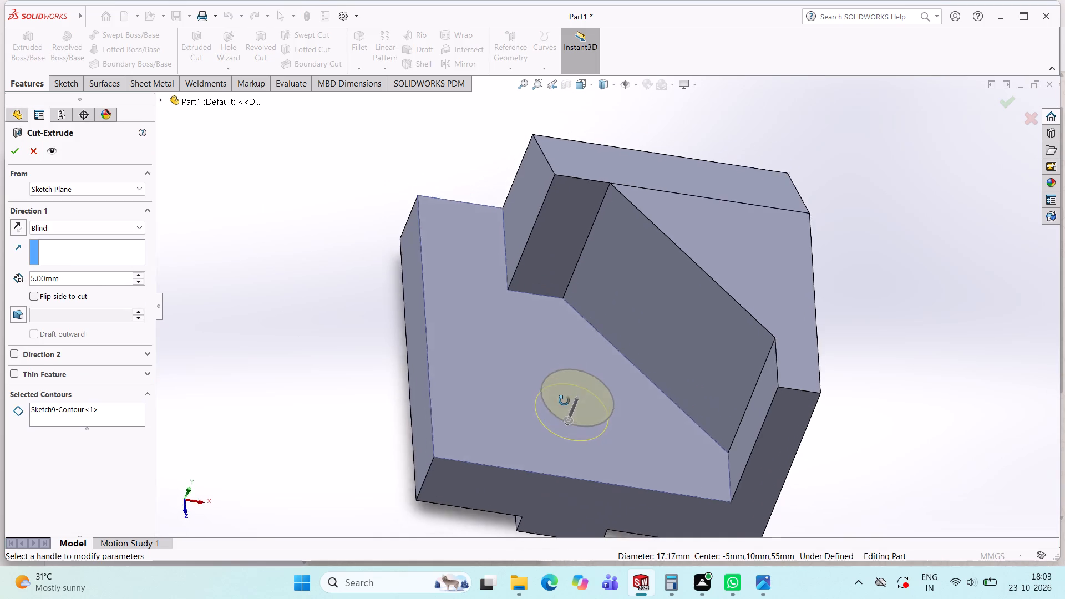
middle_drag(564, 400, 620, 359)
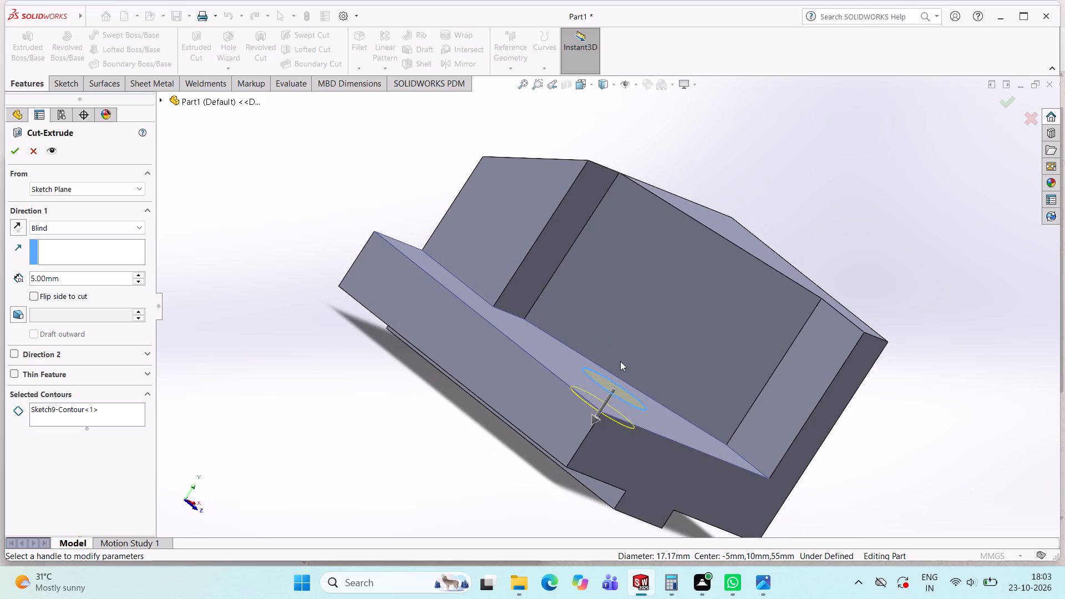
click(1008, 108)
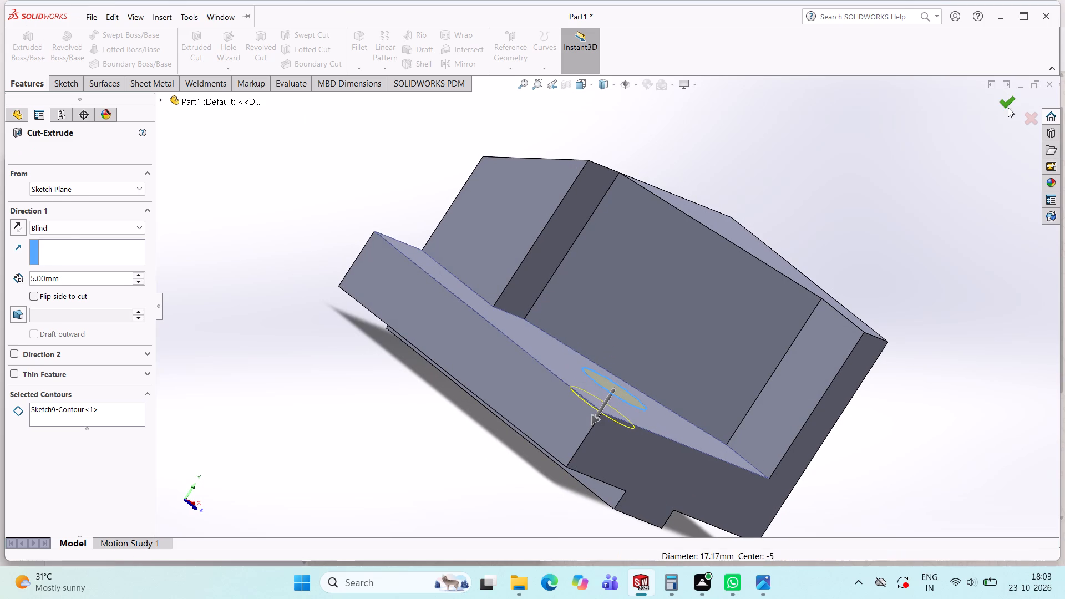
middle_drag(568, 359, 516, 428)
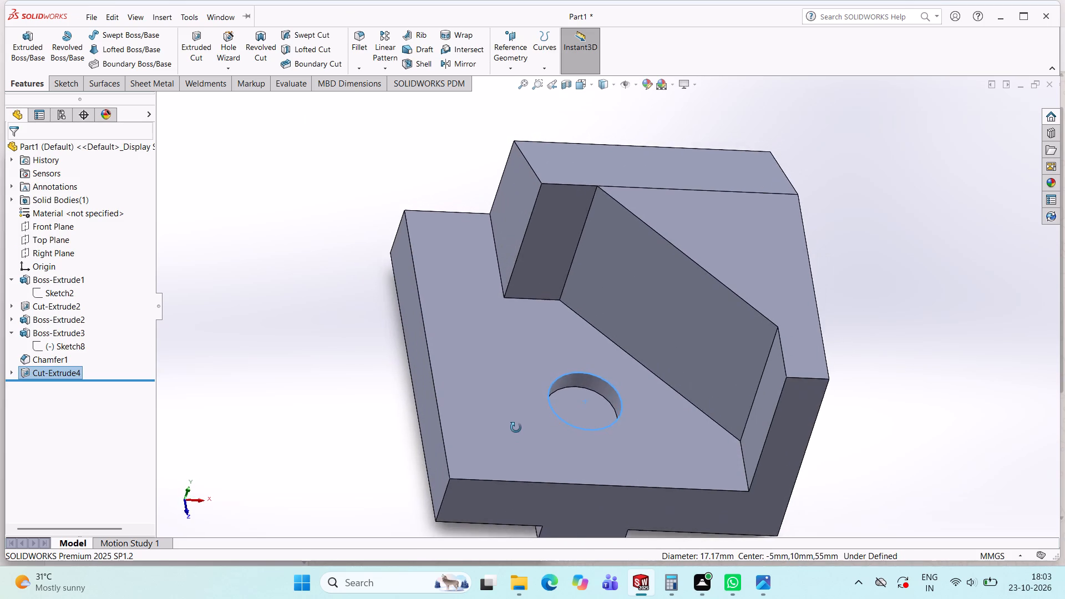
middle_drag(516, 428, 499, 440)
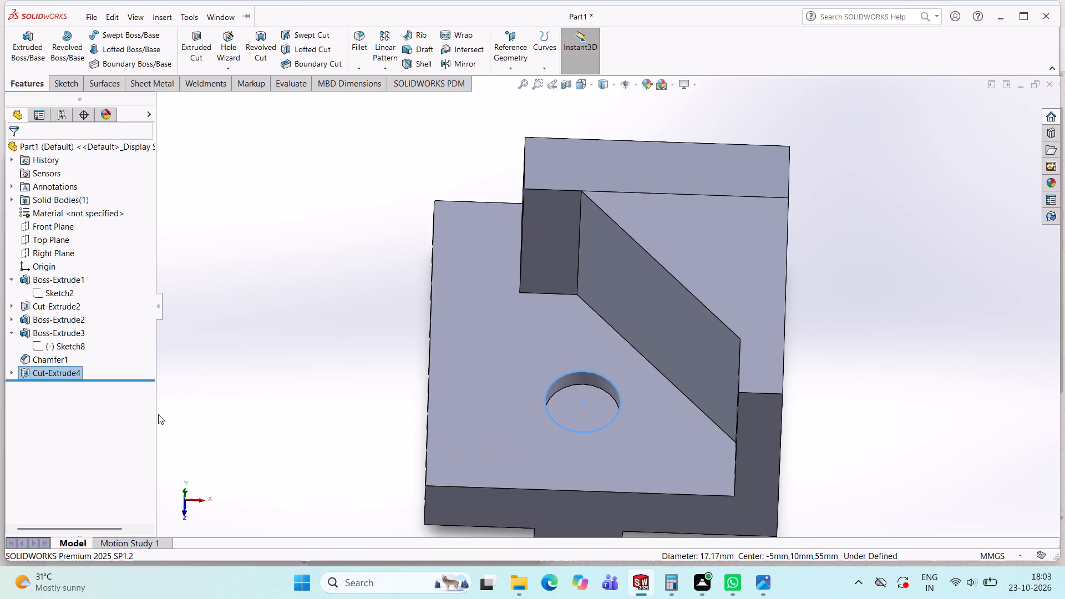
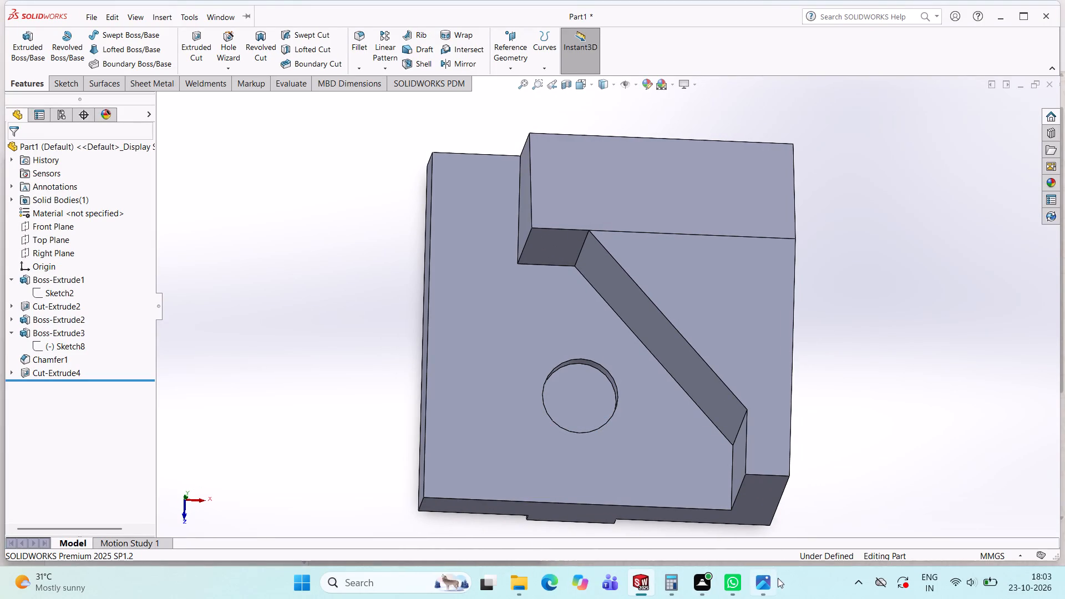
Compare the reference drawing's drill and counterbore callout with the circular recess in the model's base.
double_click(759, 582)
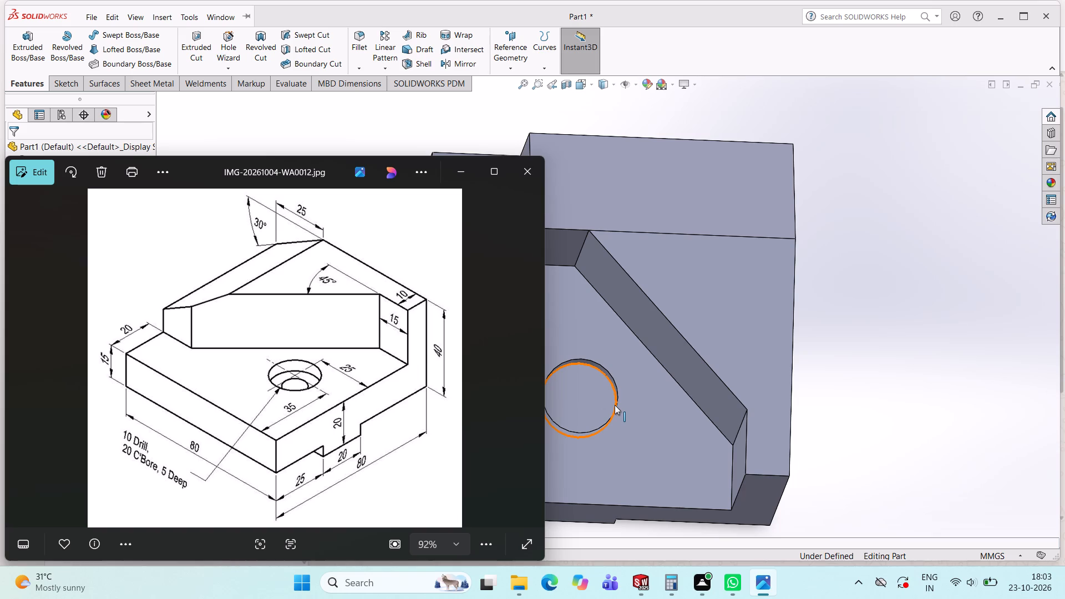
middle_drag(615, 403, 631, 406)
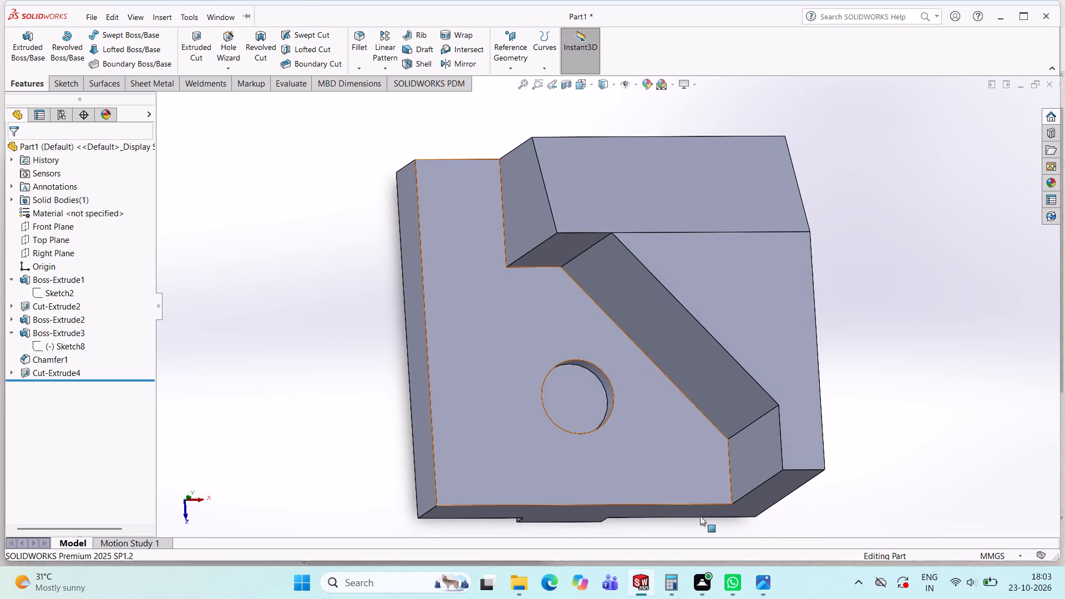
click(764, 581)
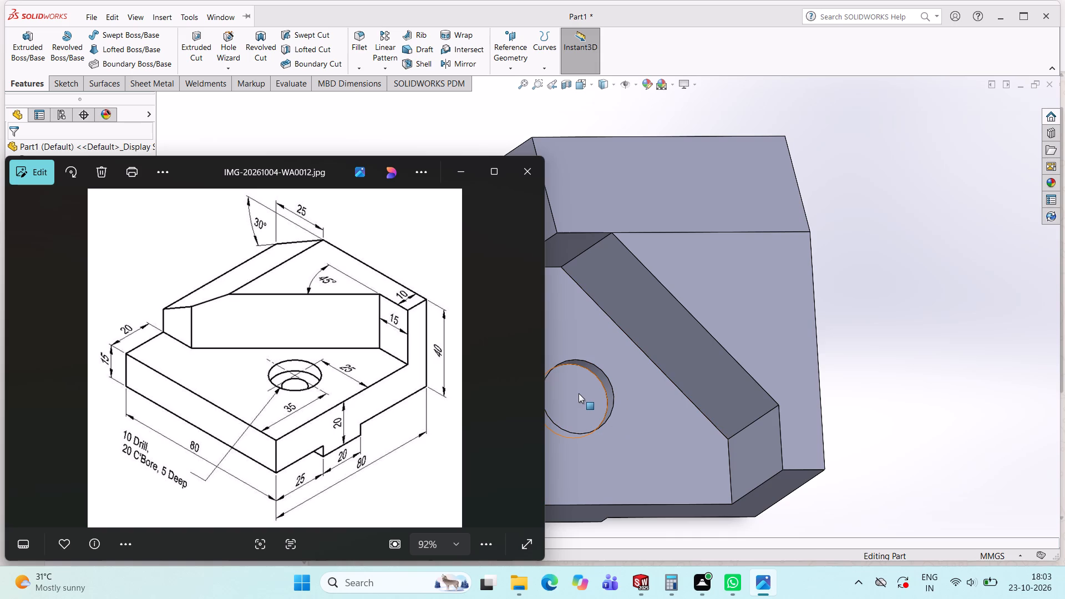
click(968, 316)
middle_drag(581, 387, 574, 347)
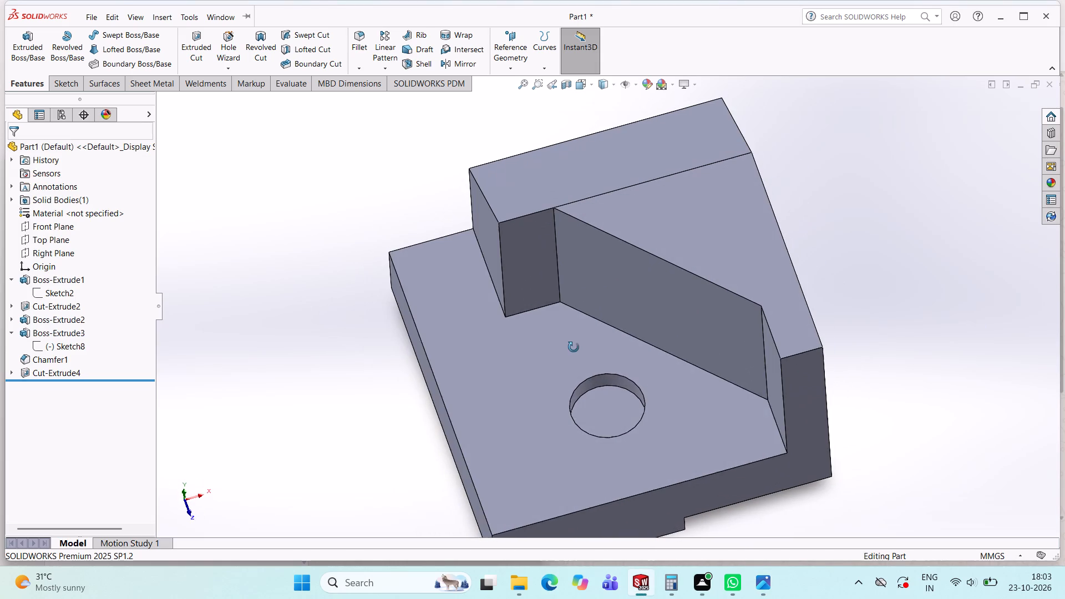
middle_drag(574, 347, 574, 347)
middle_drag(581, 352, 738, 293)
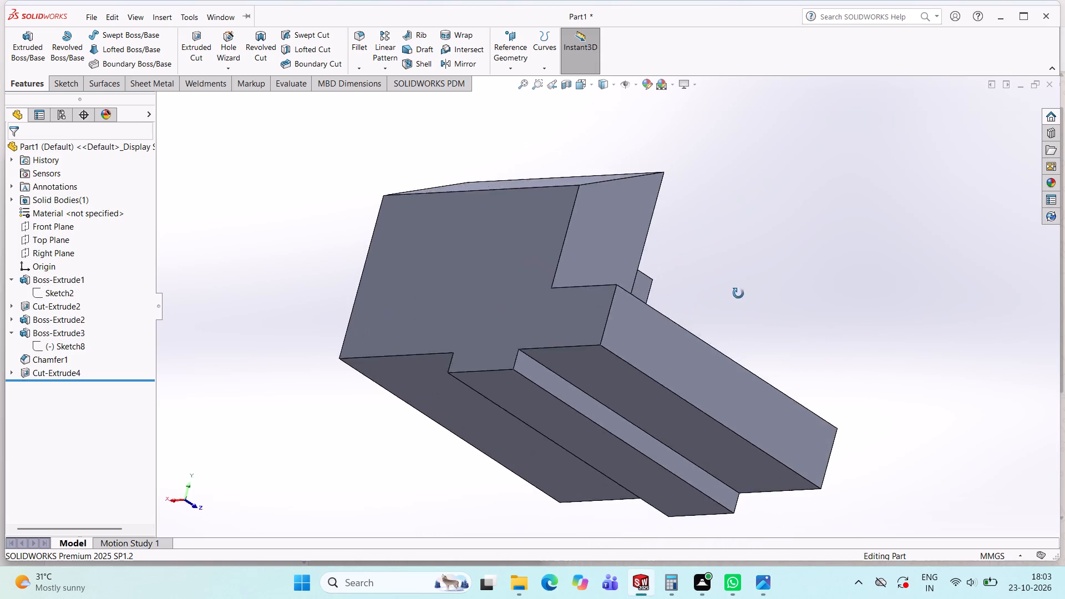
middle_drag(738, 293, 596, 470)
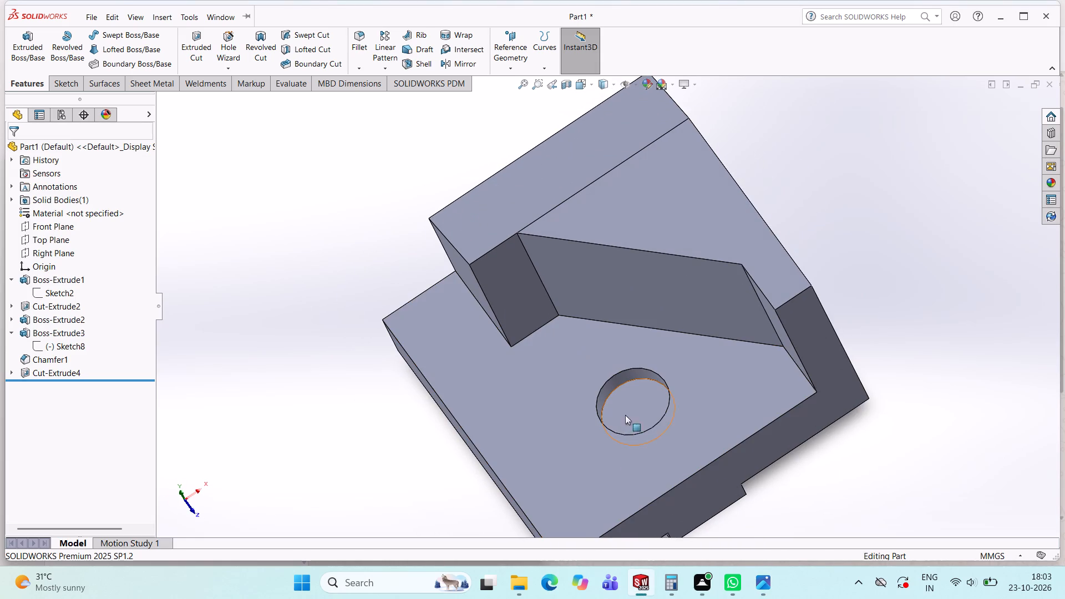
middle_drag(626, 394, 645, 418)
Sketch a circle about 9.2 mm in diameter on the recess floor, centred on the recess.
click(642, 415)
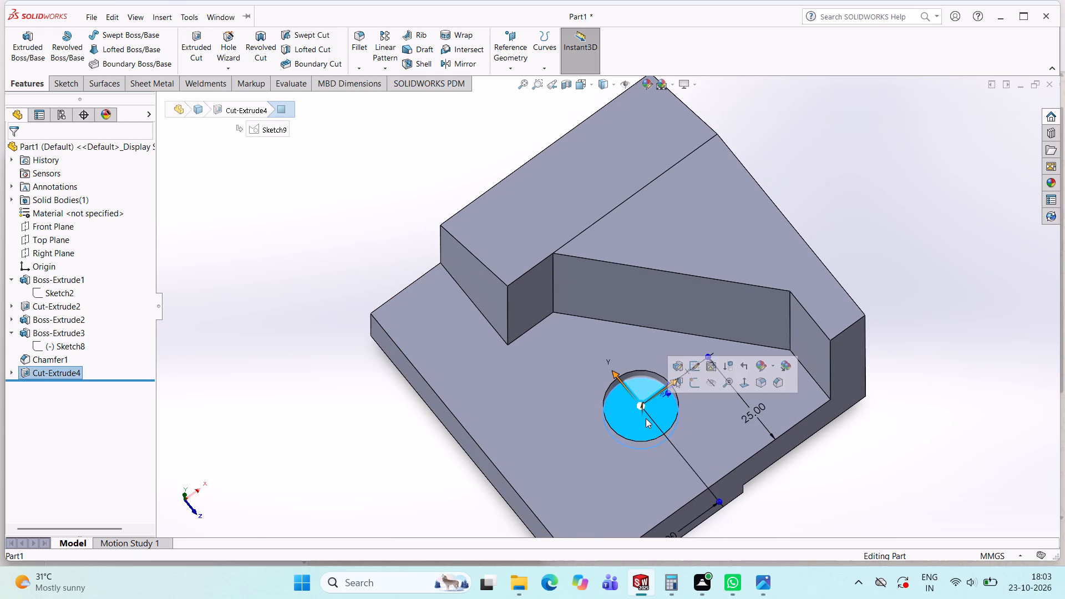
double_click(657, 413)
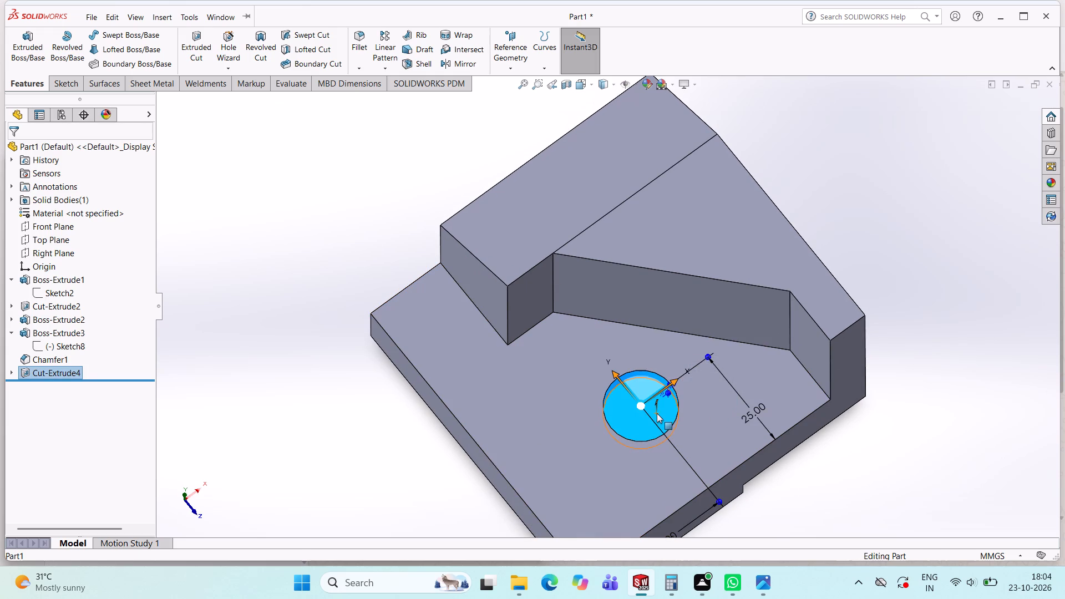
click(670, 409)
click(723, 377)
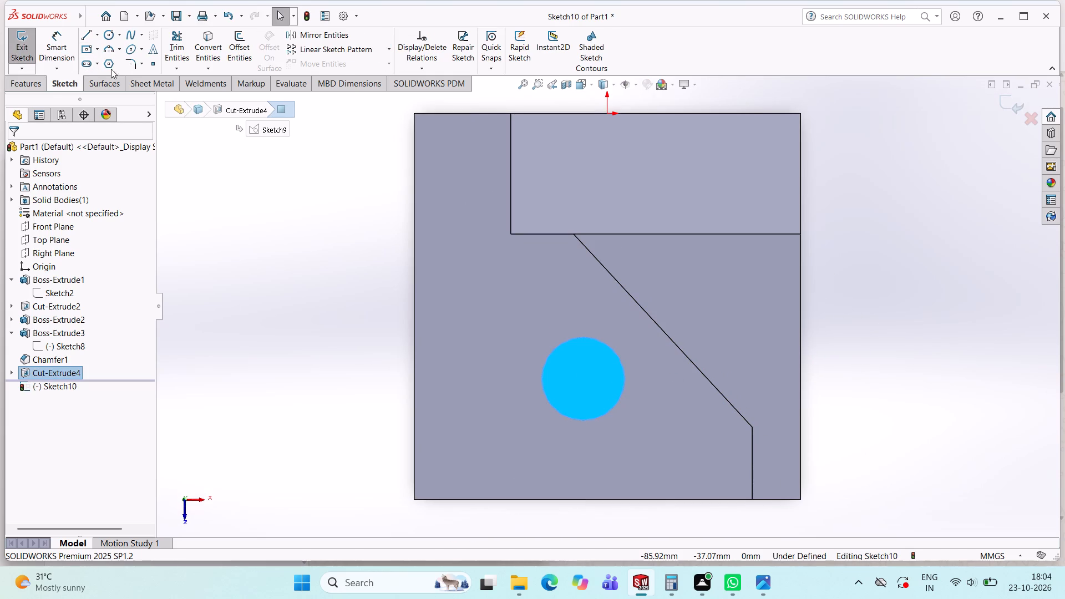
double_click(110, 38)
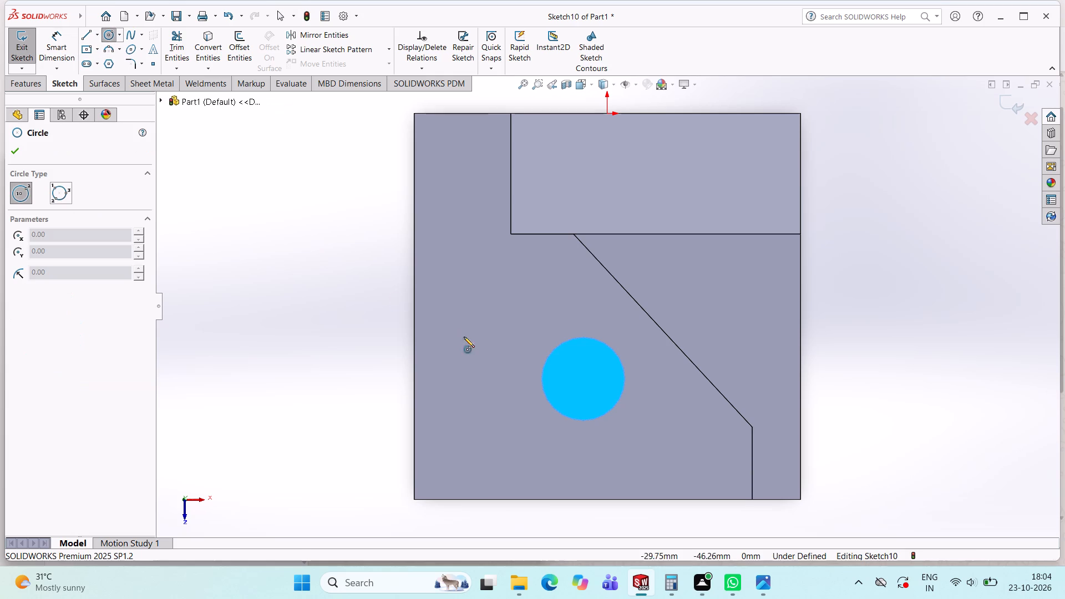
click(581, 377)
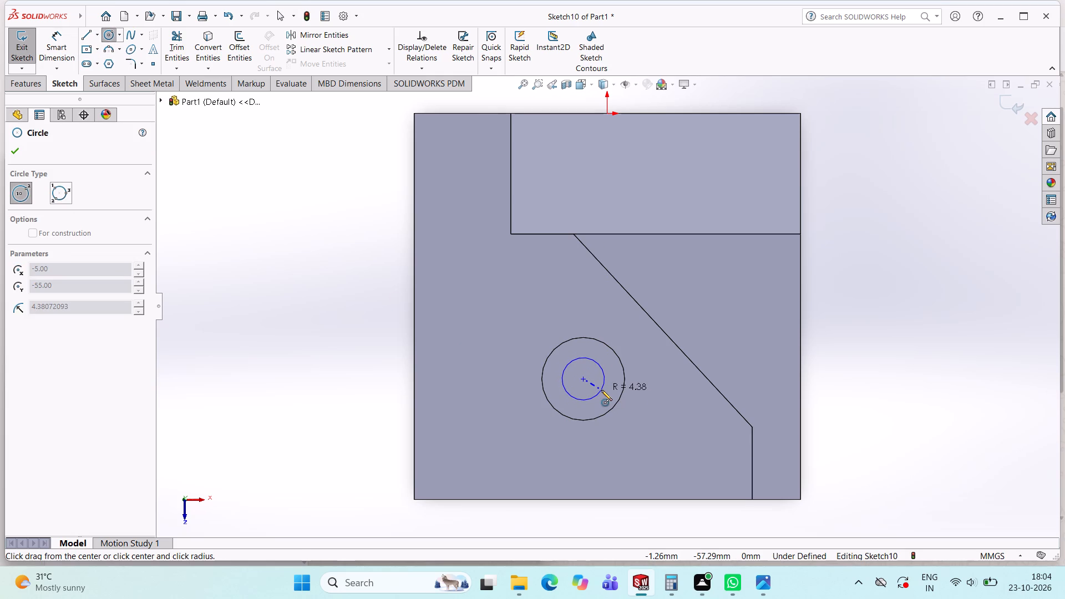
middle_click(602, 390)
triple_click(602, 390)
key(Escape)
key(Escape)
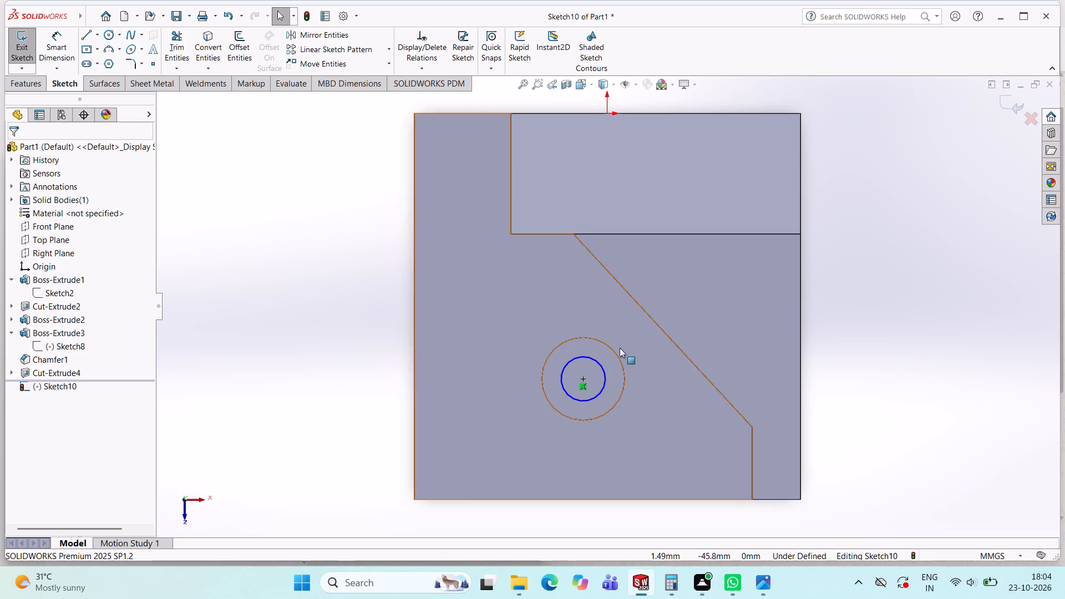
key(Escape)
key(Escape)
key(Escape)
key(Escape)
key(Escape)
key(Escape)
click(604, 369)
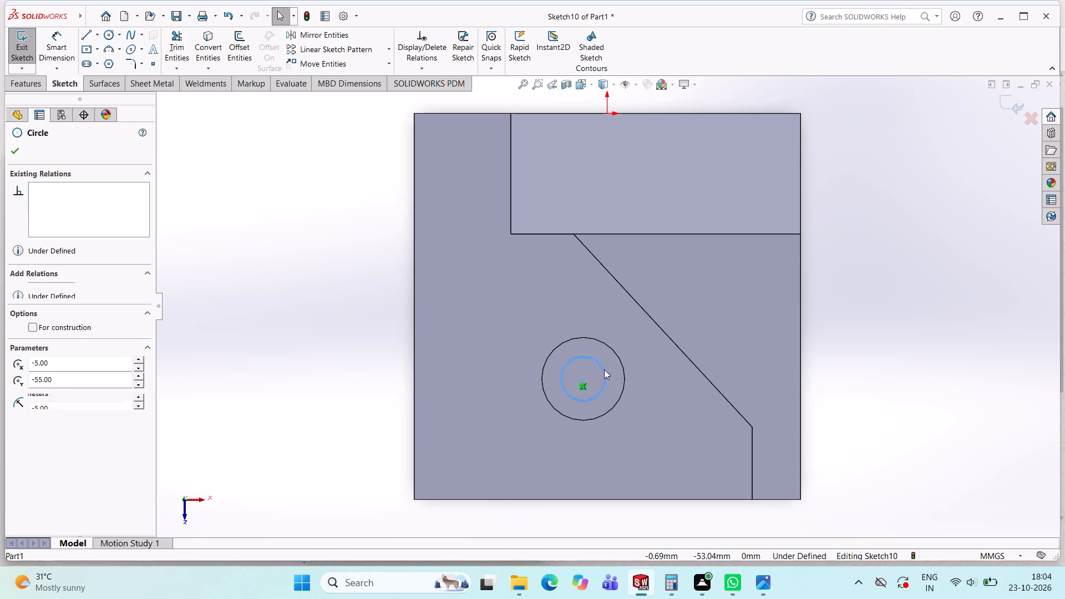
key(Escape)
key(Escape)
key(Escape)
key(Escape)
key(Escape)
key(Escape)
key(Escape)
key(Escape)
key(Escape)
Dimension the small circle's diameter as 5 mm and exit the sketch.
click(60, 42)
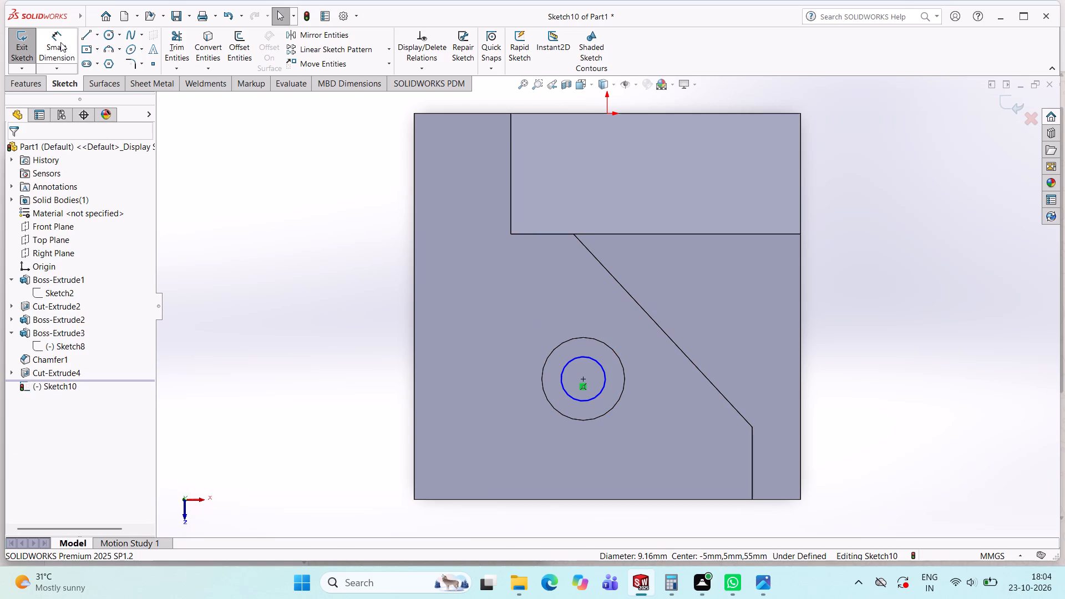
click(602, 374)
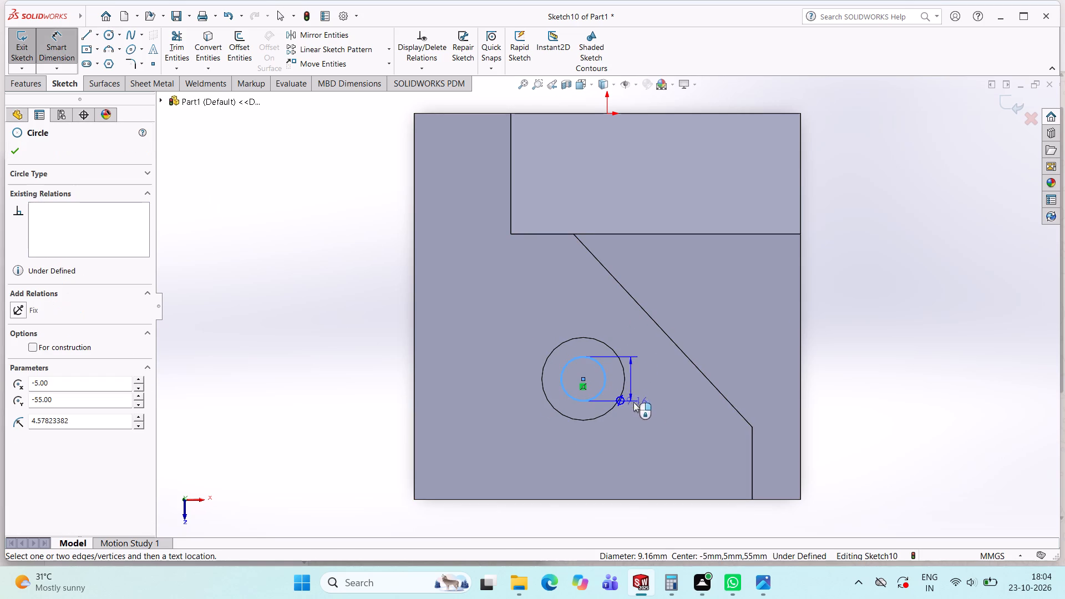
click(651, 434)
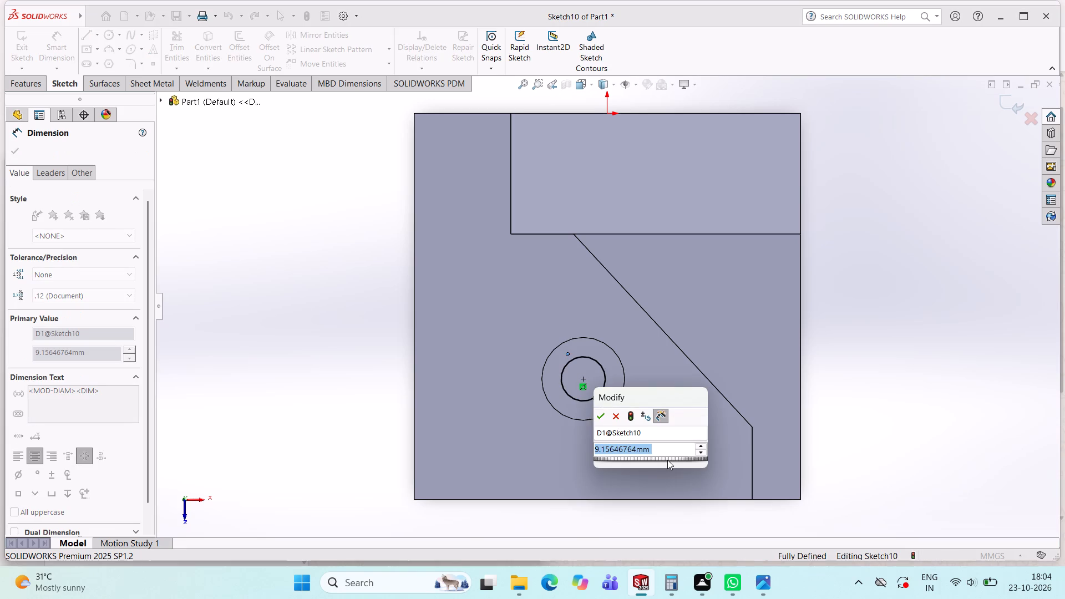
key(5)
key(Return)
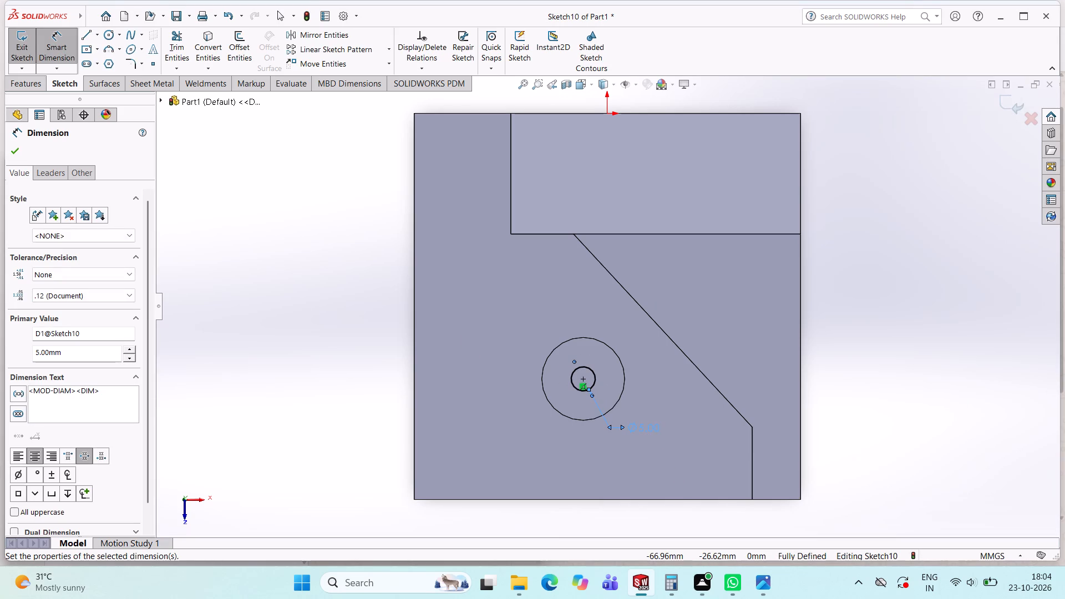
click(306, 325)
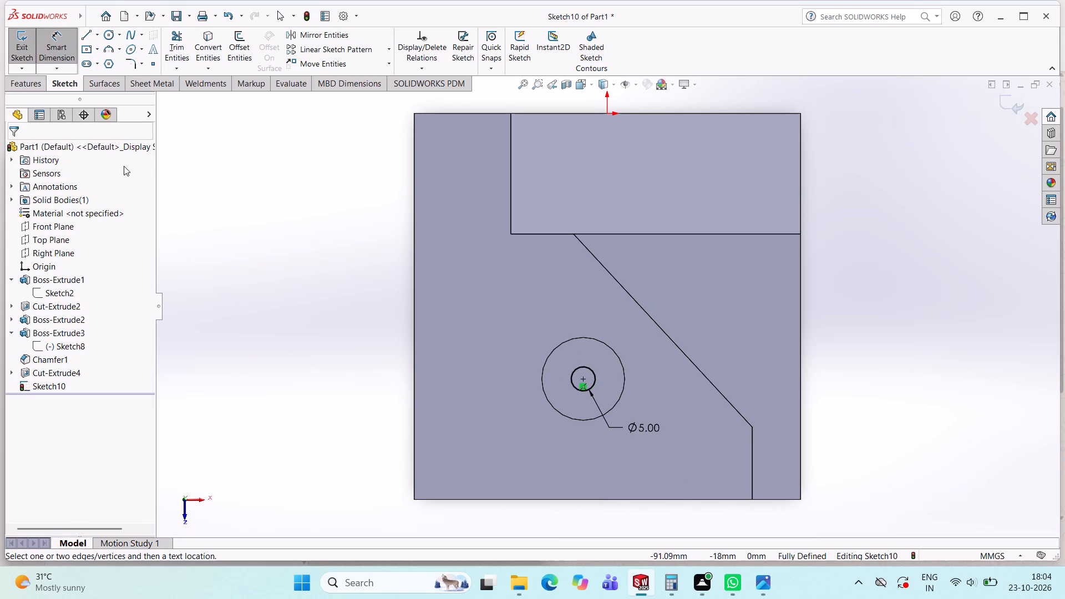
key(Escape)
key(Escape)
key(Escape)
key(Escape)
key(grave)
key(Escape)
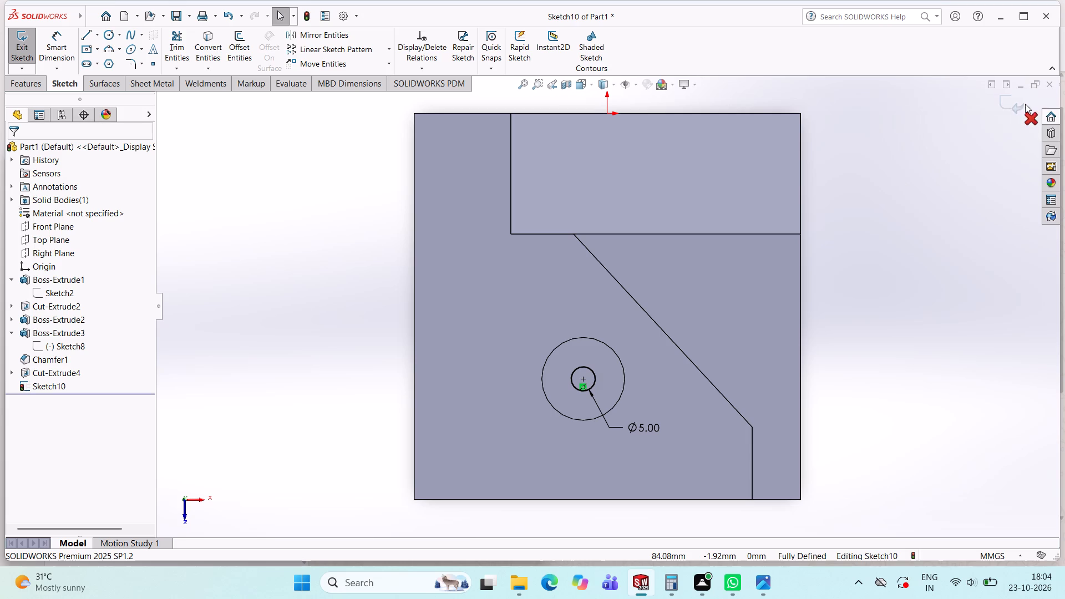
double_click(1023, 101)
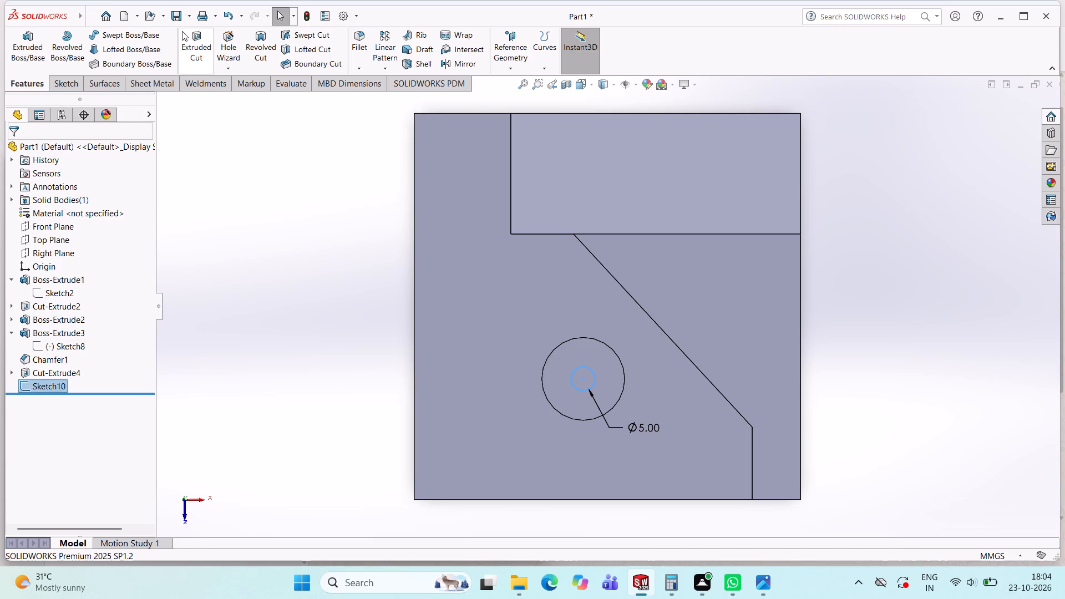
Cut the small circle into the recess floor with a blind Extruded Cut 5 mm deep.
click(189, 39)
middle_click(189, 39)
click(594, 374)
middle_drag(603, 389, 743, 259)
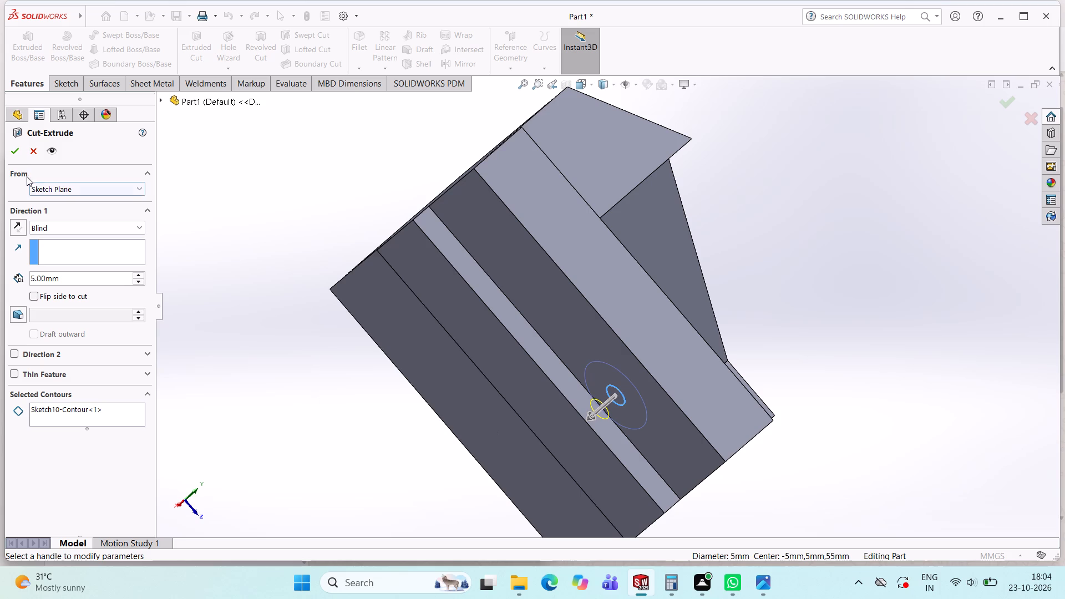
double_click(17, 154)
Edit the small hole's Extruded Cut and extend its blind depth to 22 mm.
middle_drag(431, 376, 381, 416)
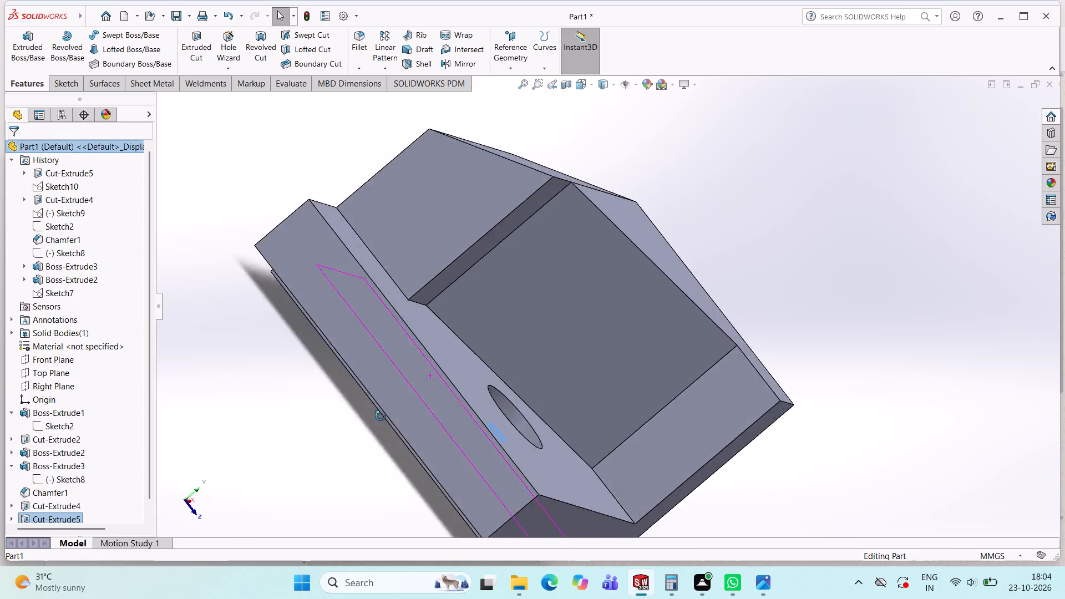
middle_drag(381, 416, 288, 489)
drag(625, 413, 673, 404)
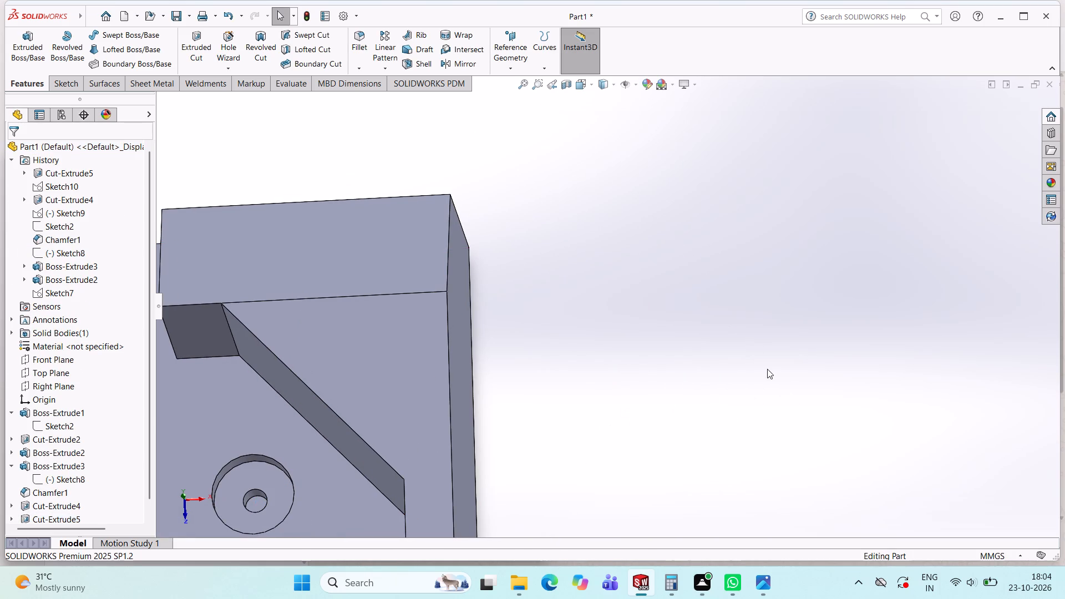
middle_drag(724, 360, 870, 243)
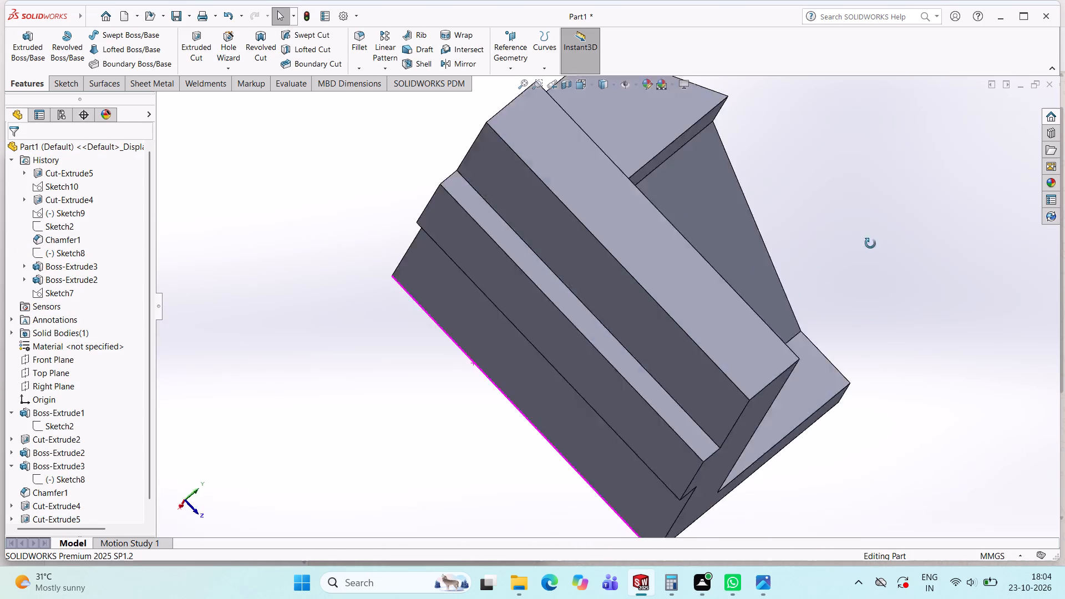
middle_drag(870, 243, 819, 296)
double_click(57, 521)
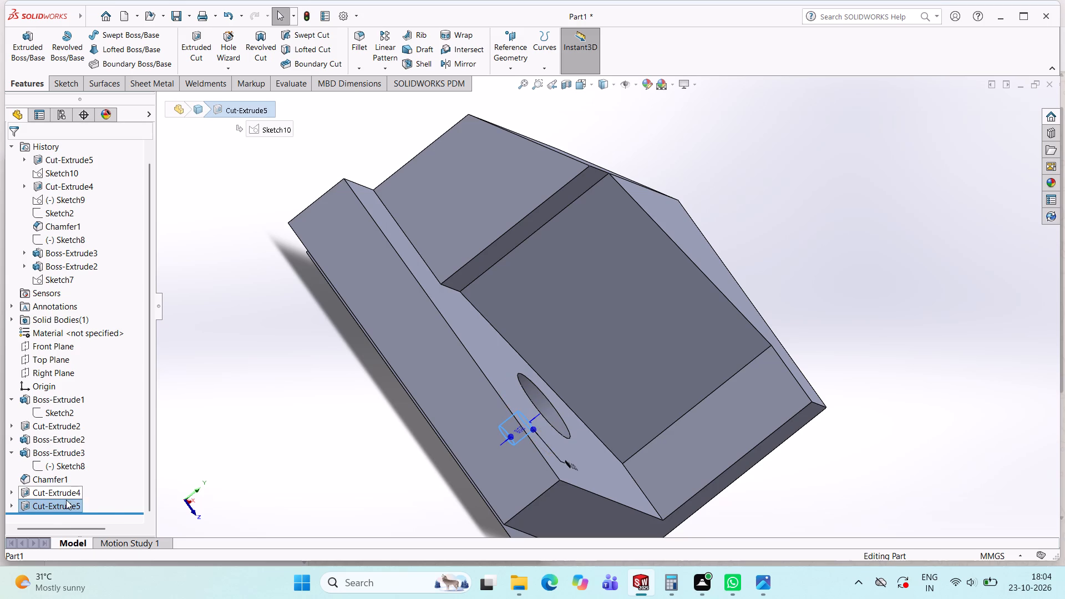
right_click(66, 500)
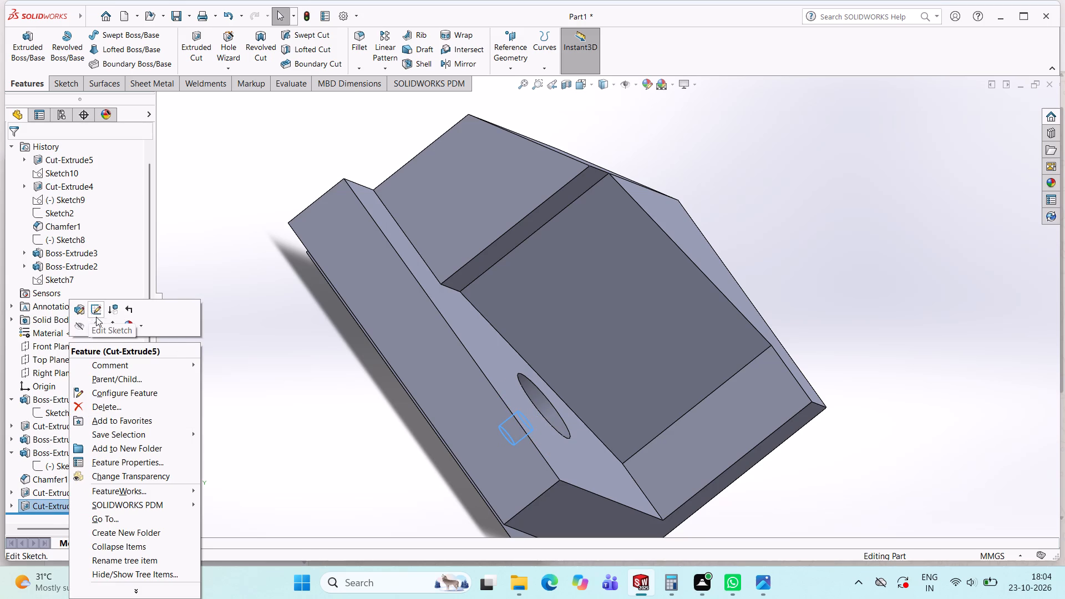
click(80, 311)
middle_drag(466, 465, 469, 474)
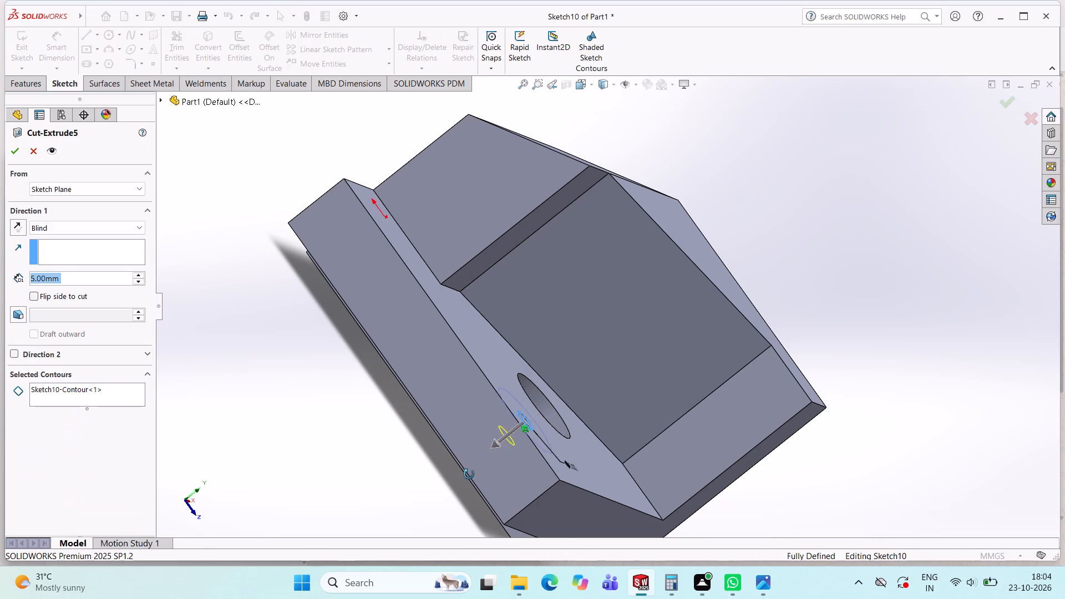
middle_drag(469, 474, 449, 452)
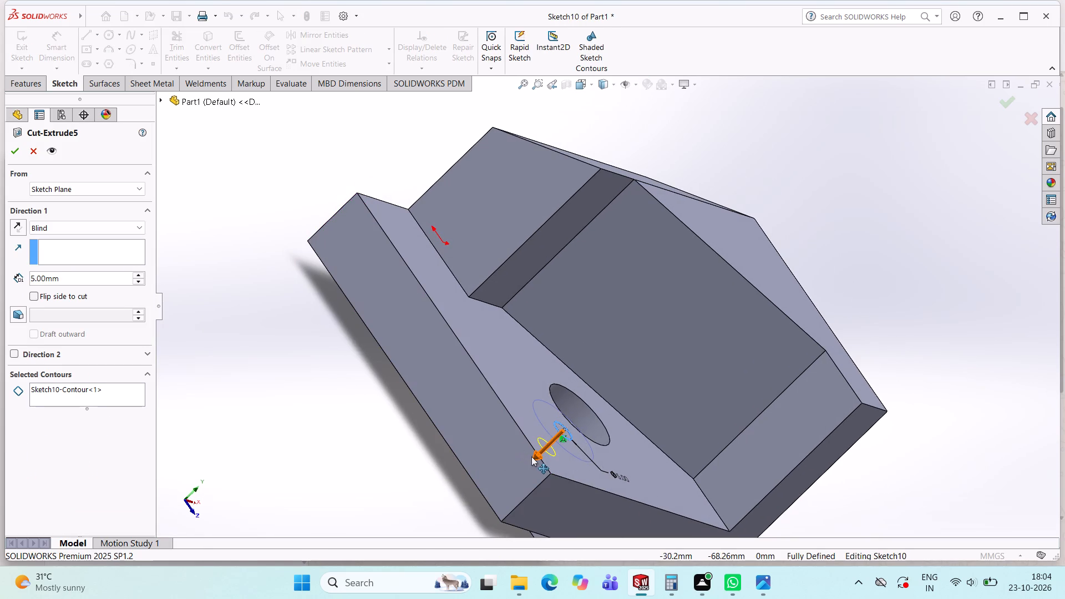
drag(532, 456, 490, 502)
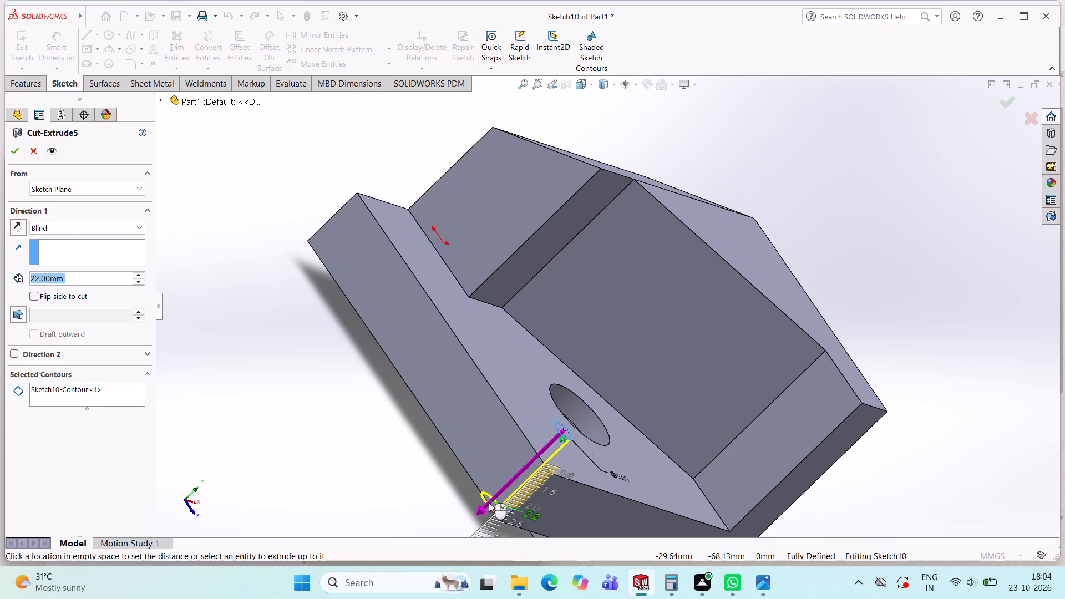
click(12, 151)
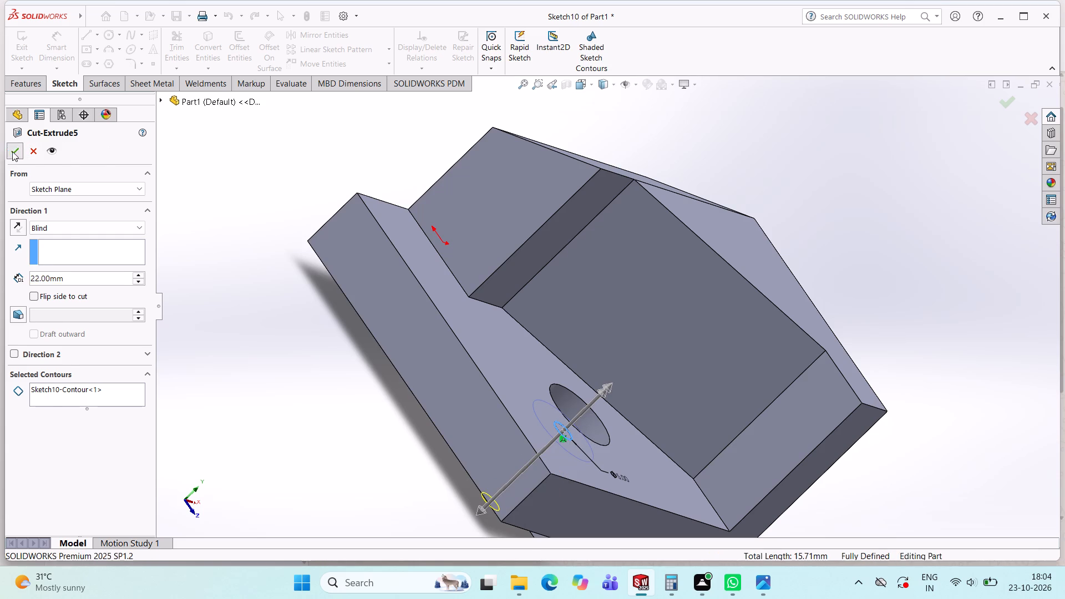
Examine the counterbored hole in the base from several angles.
middle_drag(418, 371, 357, 491)
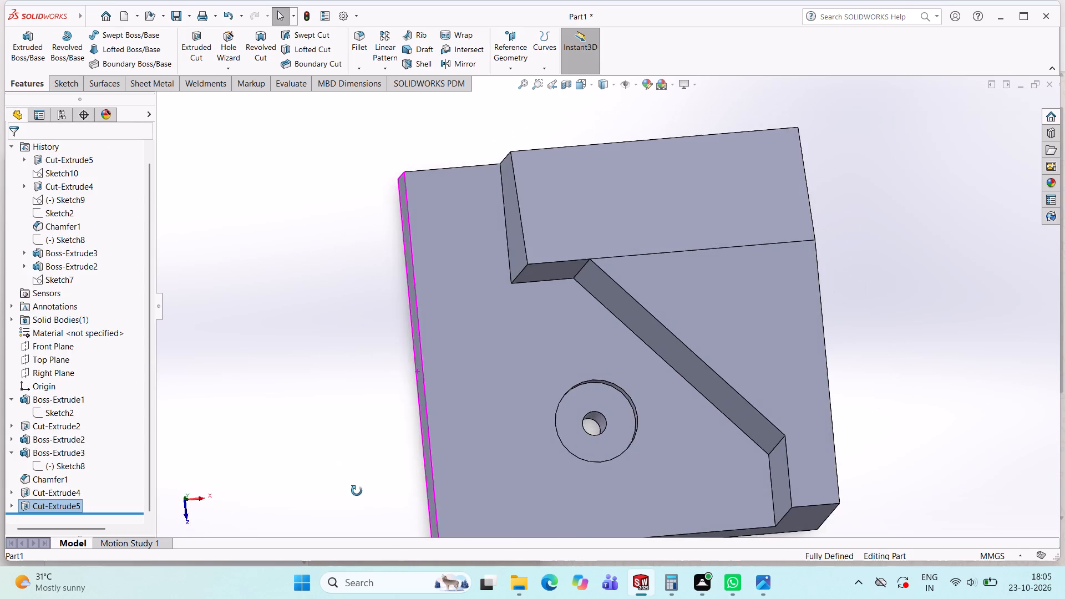
middle_drag(357, 491, 432, 470)
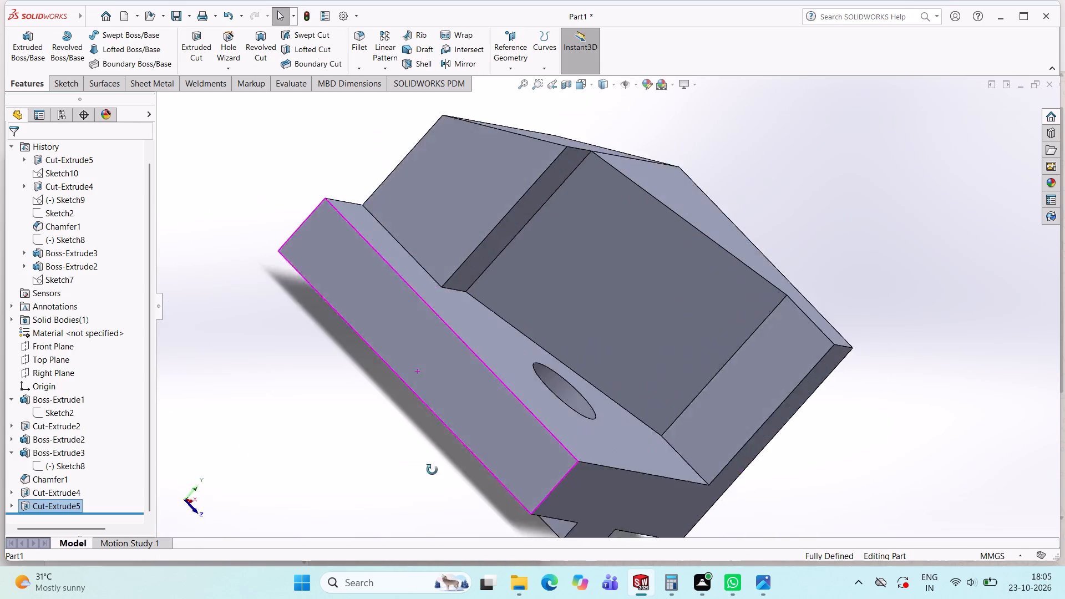
middle_drag(432, 470, 439, 472)
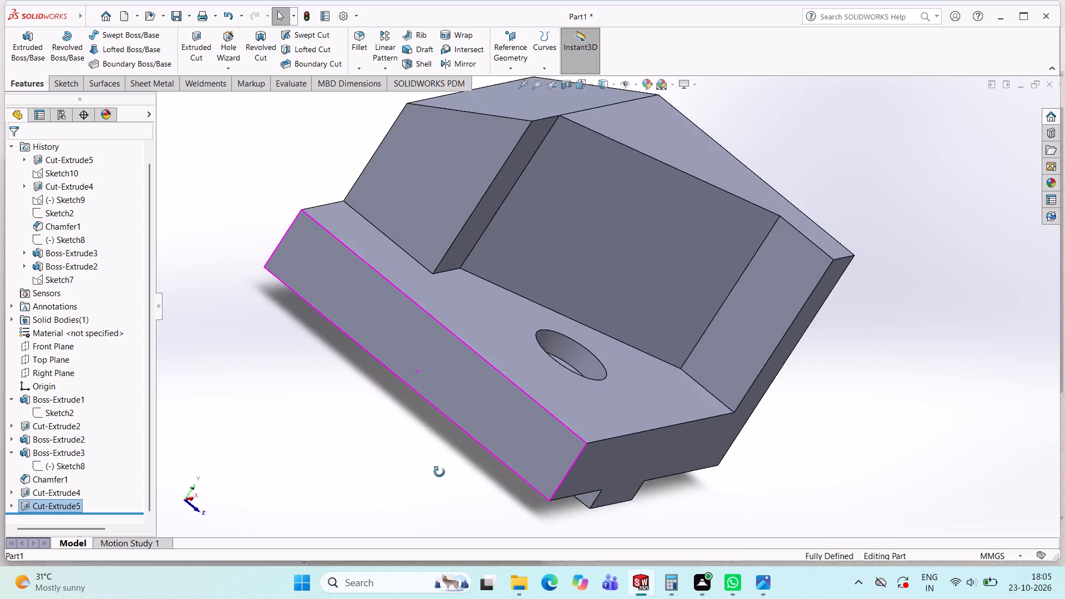
middle_drag(439, 472, 447, 516)
middle_drag(569, 363, 542, 399)
middle_drag(536, 402, 539, 401)
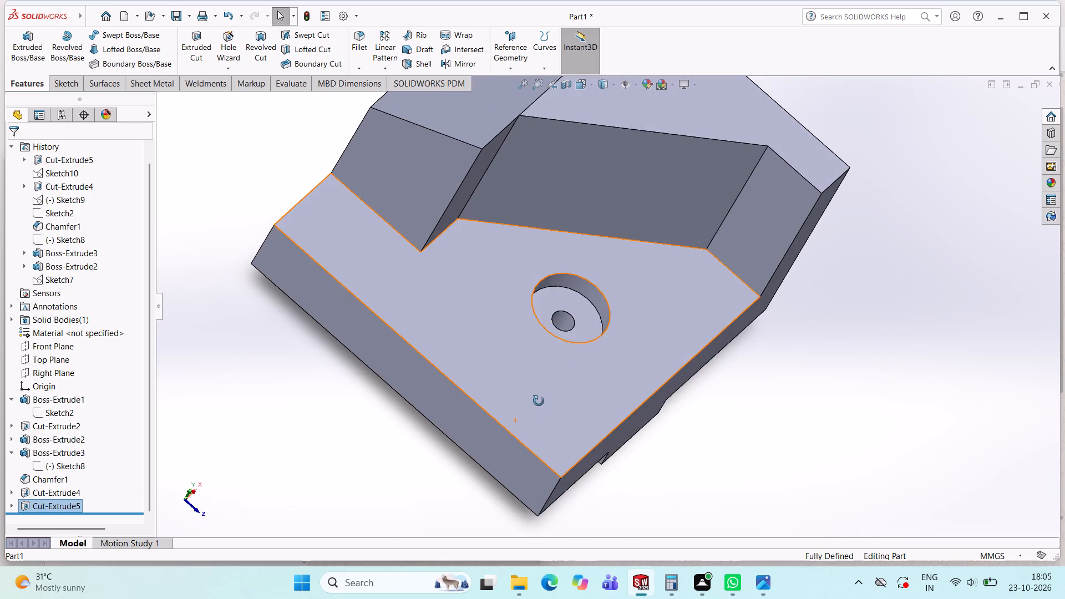
Examine the stepped block from all sides, including the underside and the counterbored hole.
middle_drag(539, 401, 490, 453)
middle_drag(501, 438, 533, 382)
middle_drag(586, 418, 570, 368)
middle_click(572, 367)
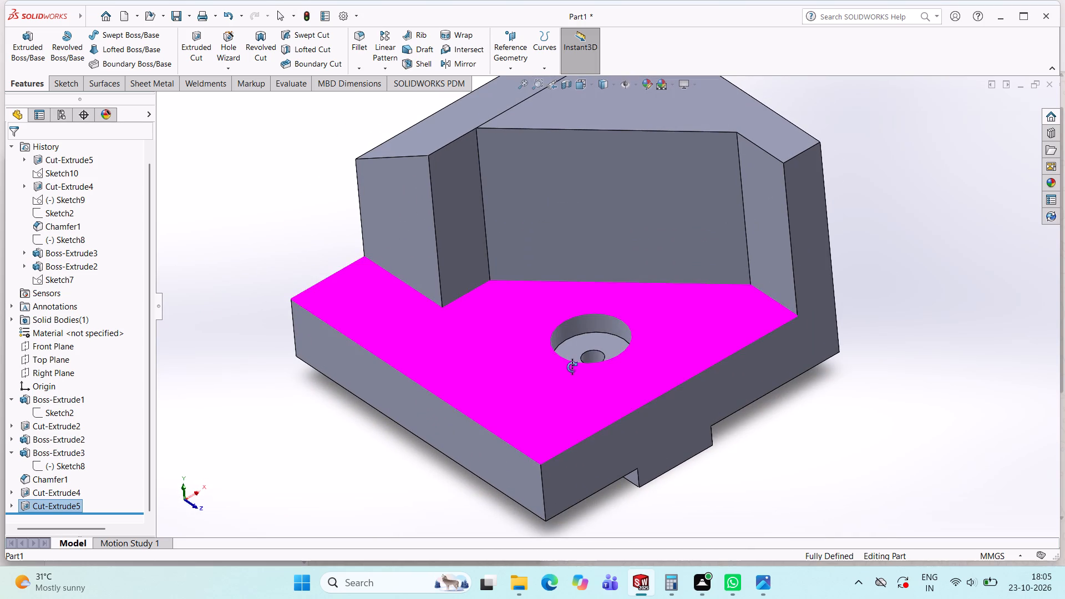
middle_click(572, 367)
click(271, 310)
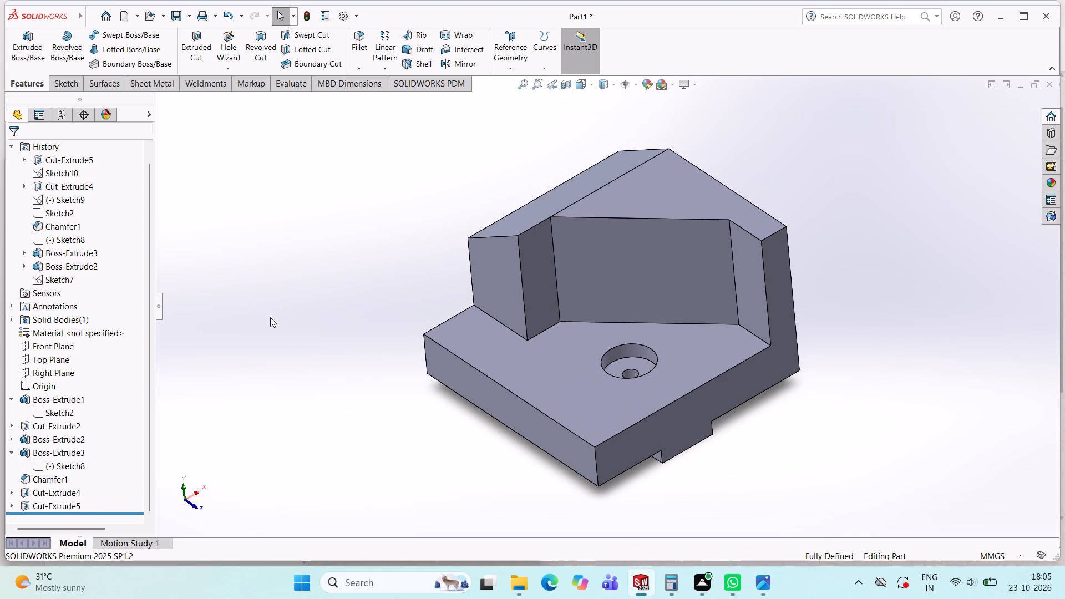
middle_drag(428, 298, 575, 296)
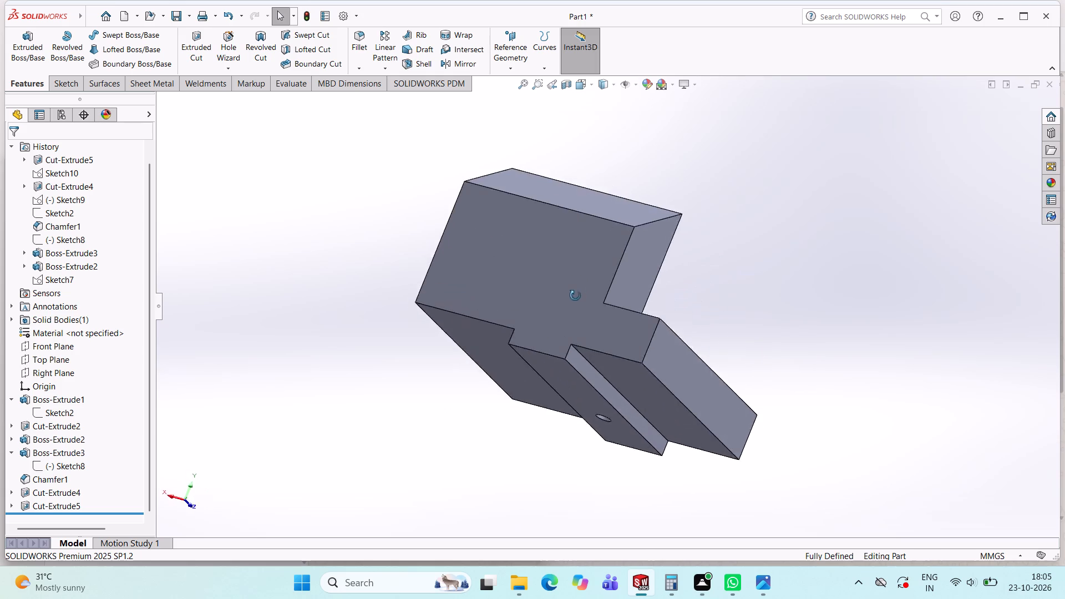
middle_drag(575, 296, 603, 448)
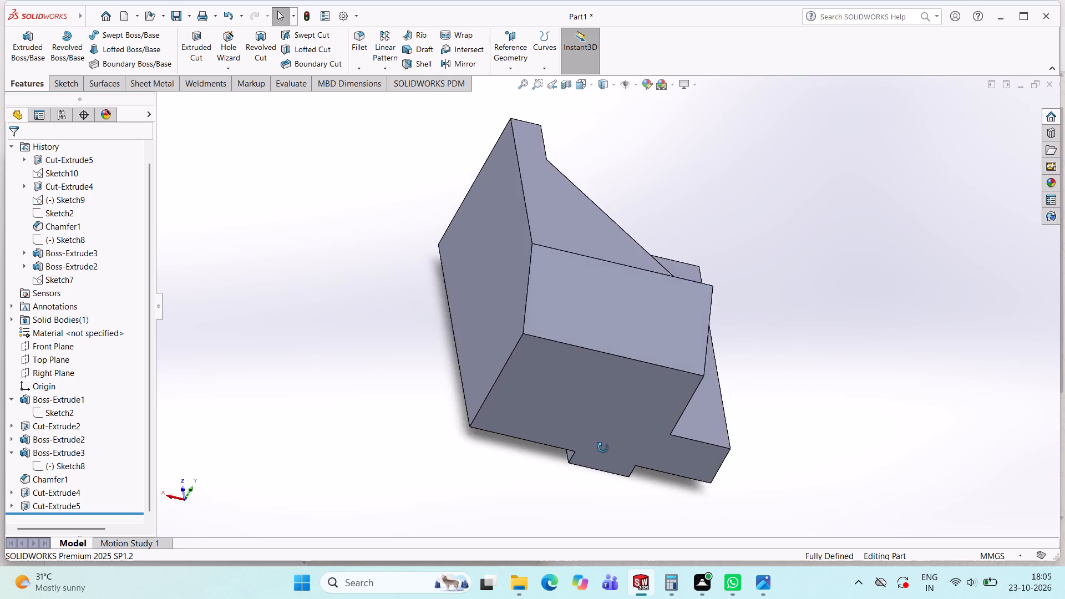
middle_drag(603, 448, 602, 549)
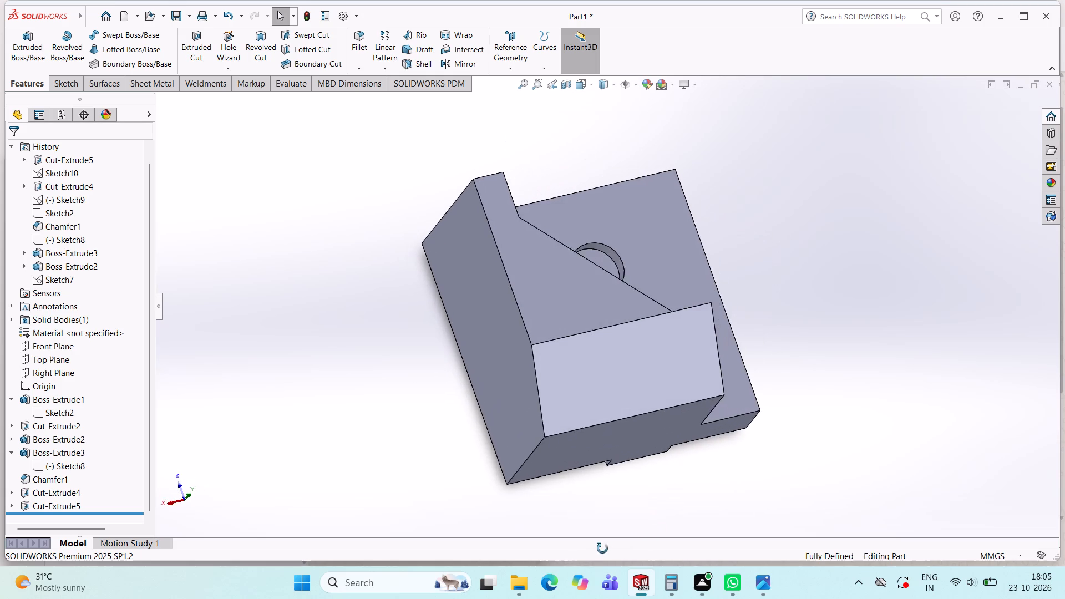
middle_drag(602, 549, 513, 552)
middle_drag(604, 379, 627, 454)
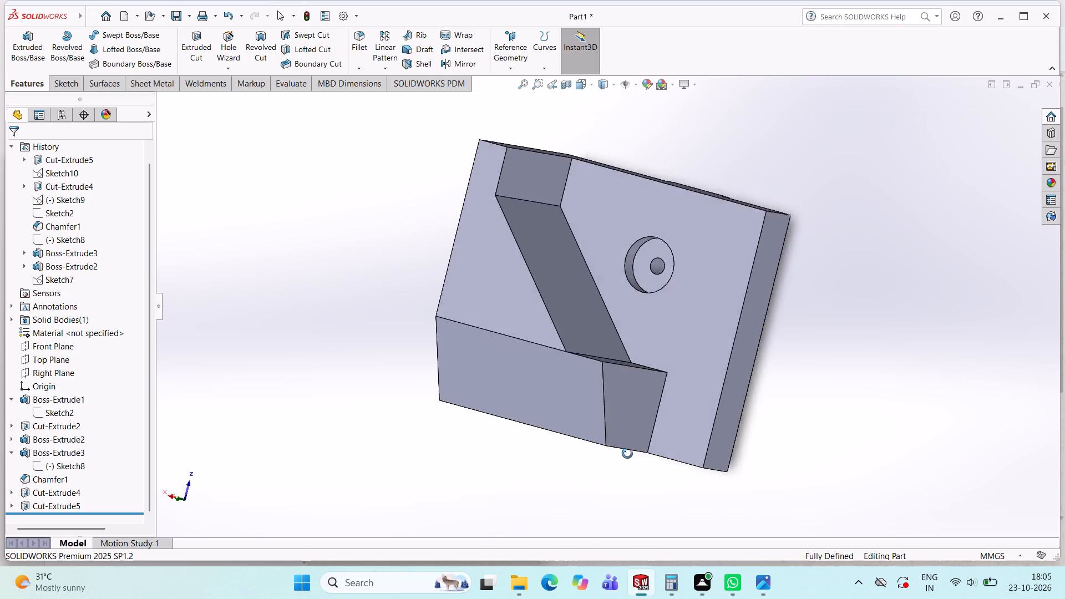
middle_drag(627, 454, 630, 436)
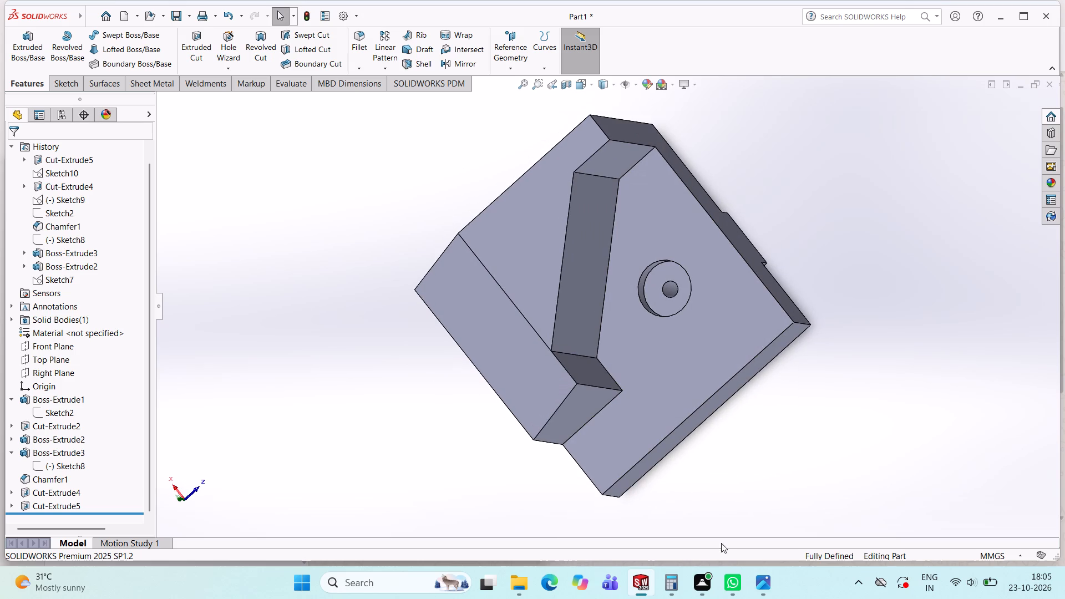
Consult the reference drawing image and compare the block's underside, walls and counterbored hole with it.
double_click(760, 584)
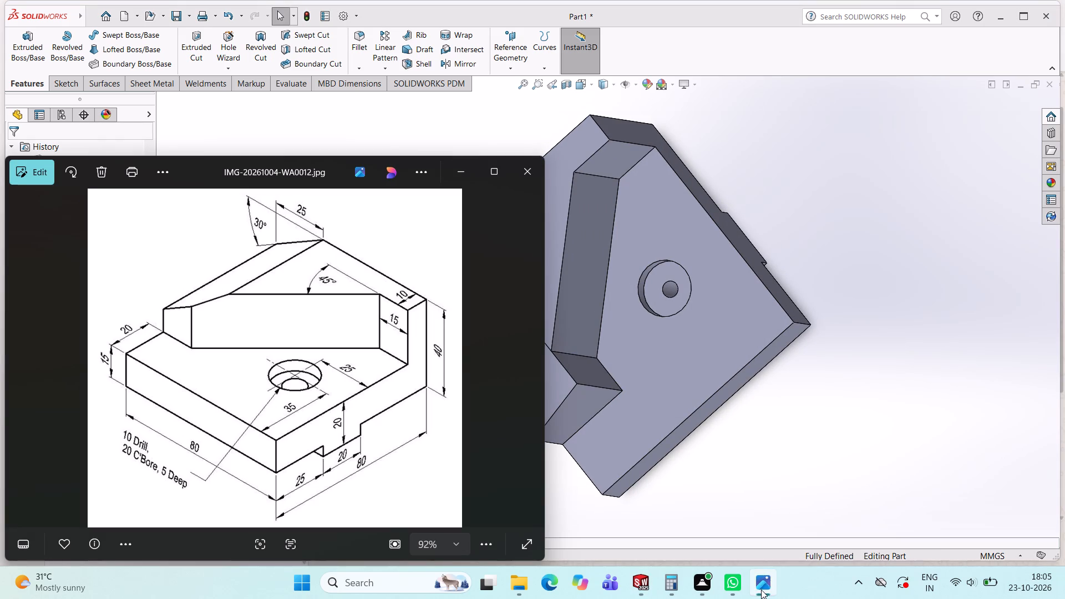
click(782, 422)
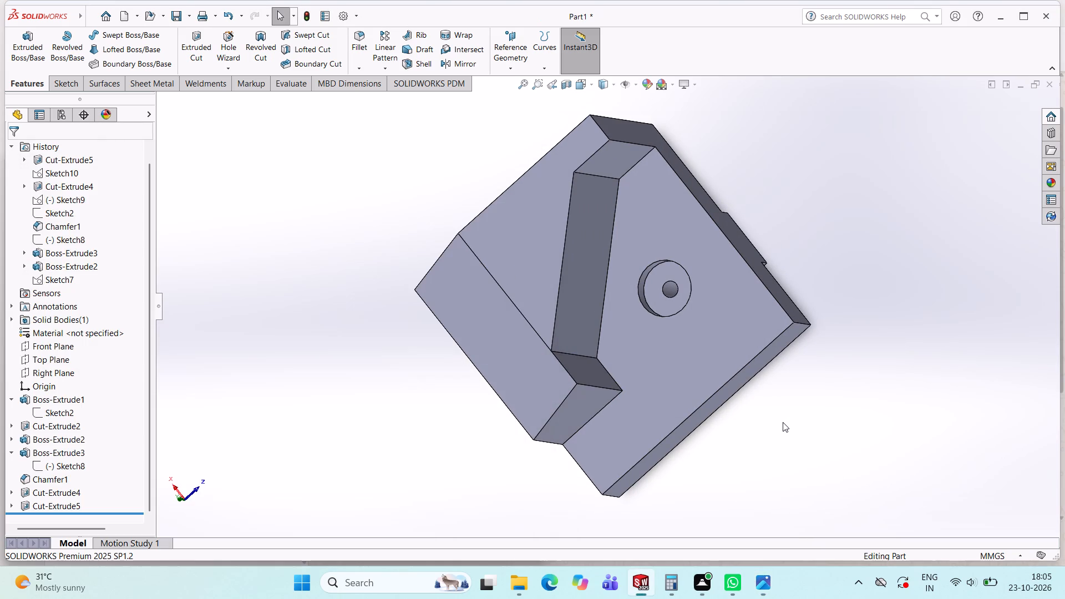
middle_drag(554, 313, 555, 181)
middle_drag(591, 328, 480, 258)
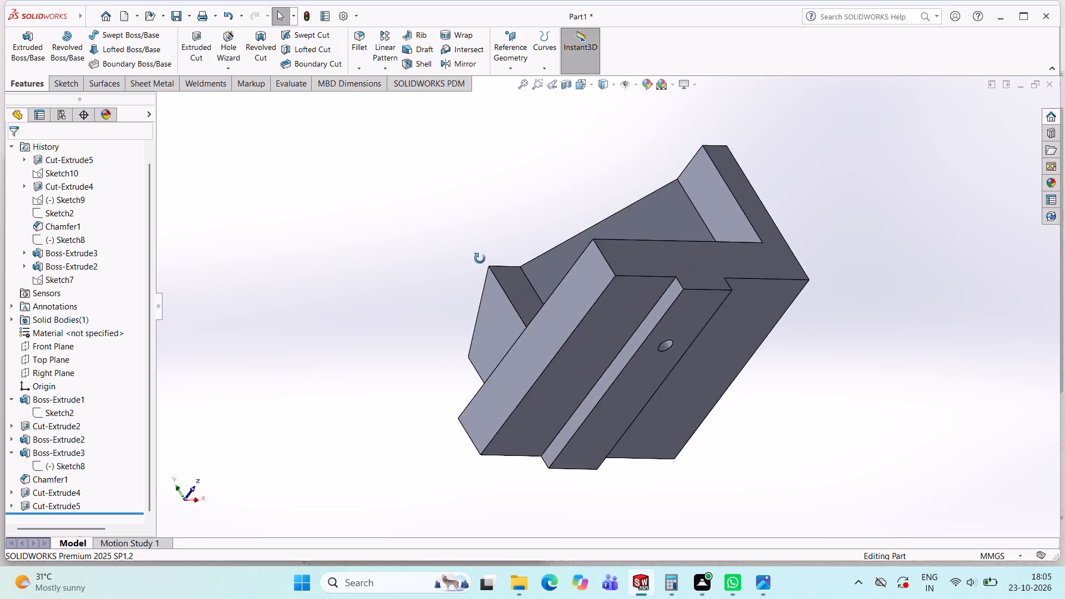
middle_drag(480, 258, 476, 501)
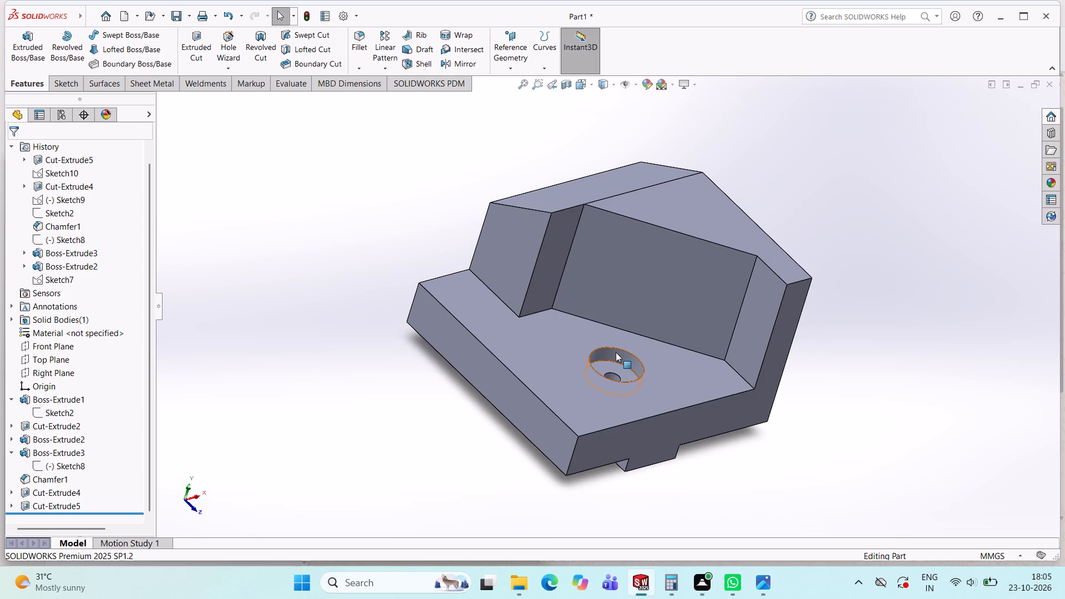
middle_drag(657, 264, 658, 295)
middle_drag(625, 268, 626, 276)
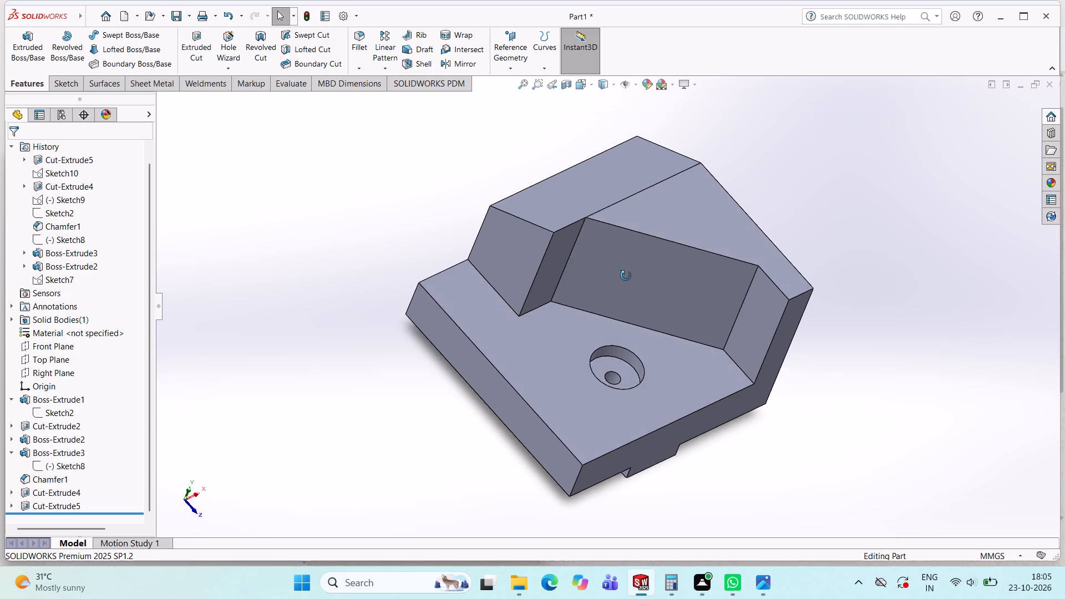
middle_drag(626, 276, 609, 317)
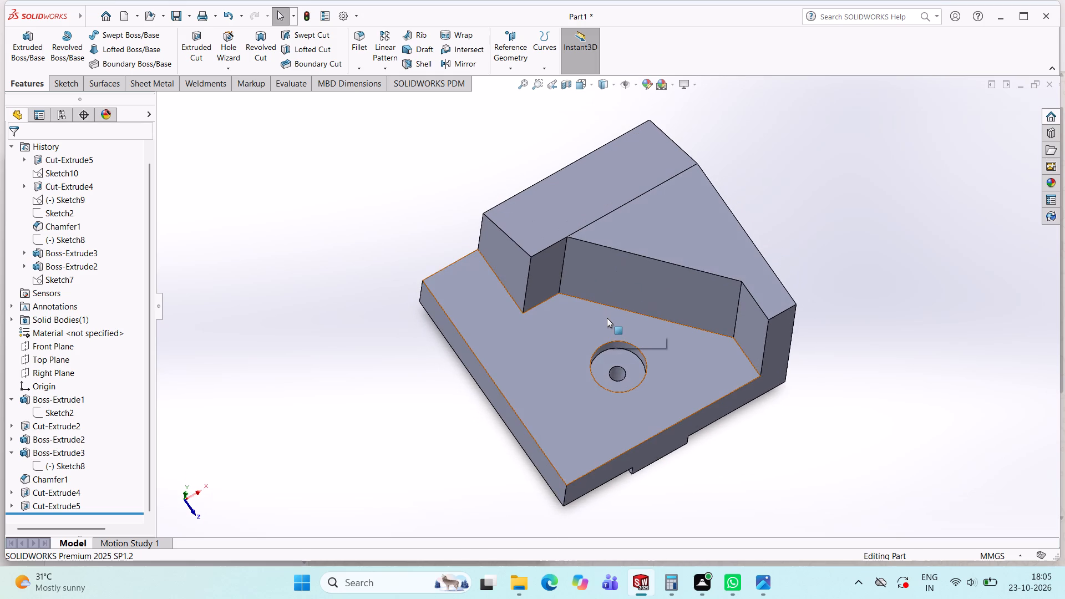
middle_drag(556, 273, 555, 235)
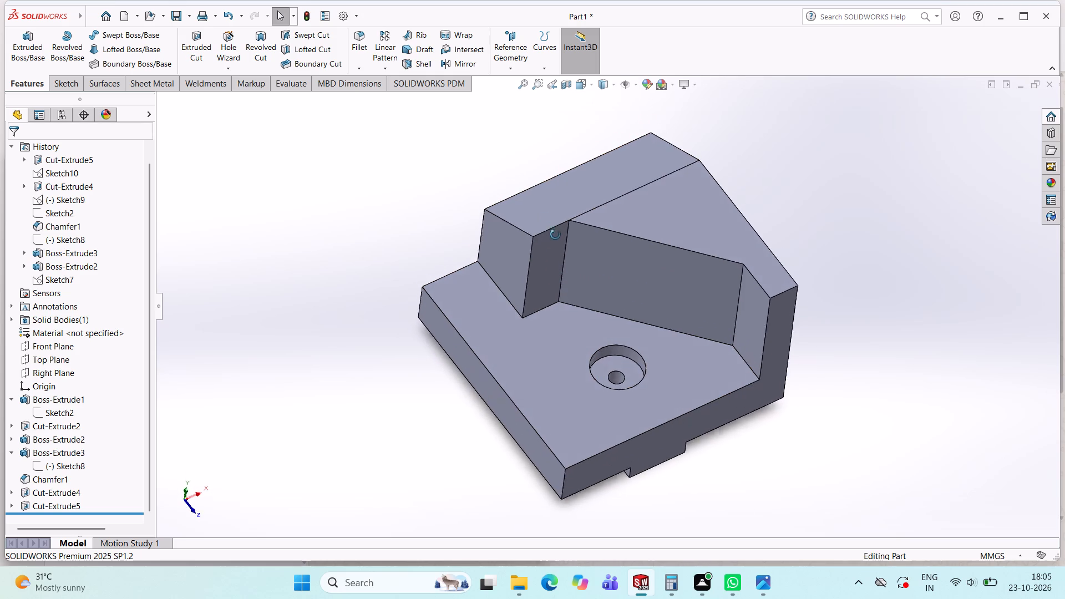
middle_drag(555, 235, 544, 186)
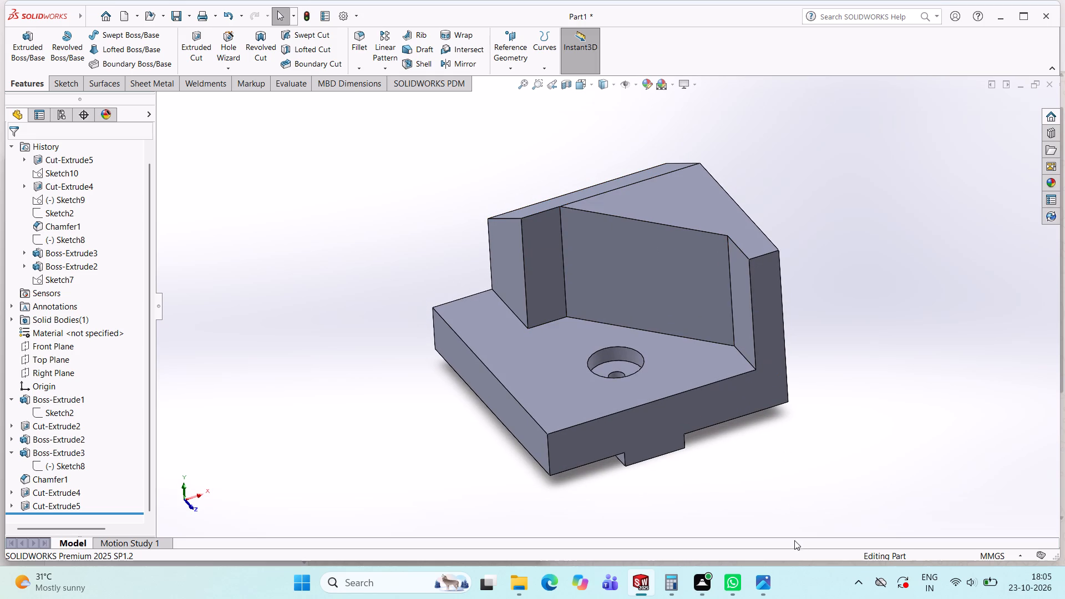
Recheck the reference drawing against the block's angled wall and sloped top, viewing the model from several sides.
click(772, 588)
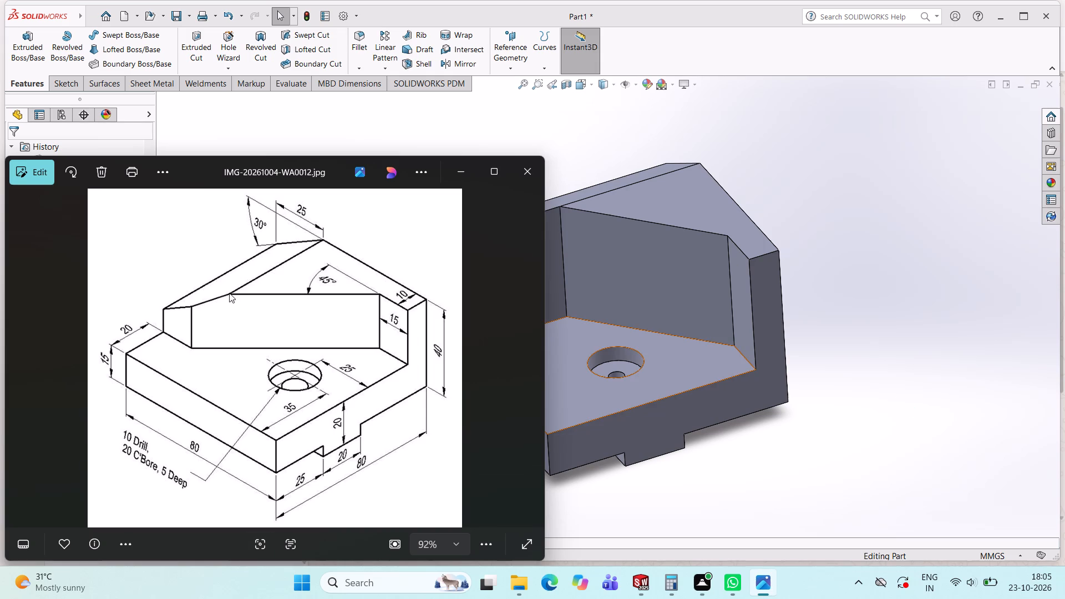
click(473, 175)
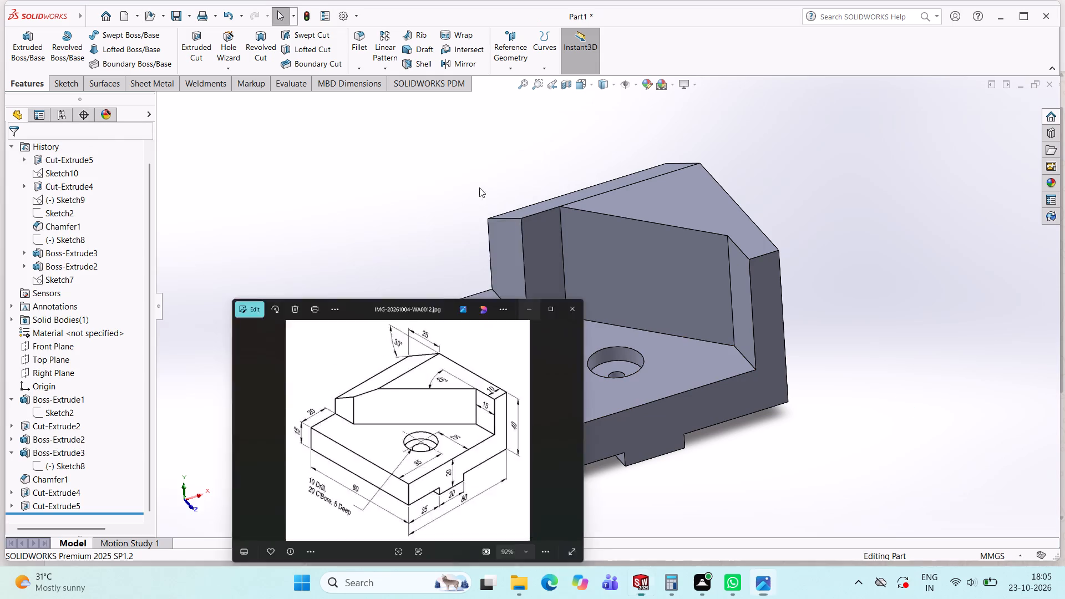
middle_drag(504, 231, 596, 221)
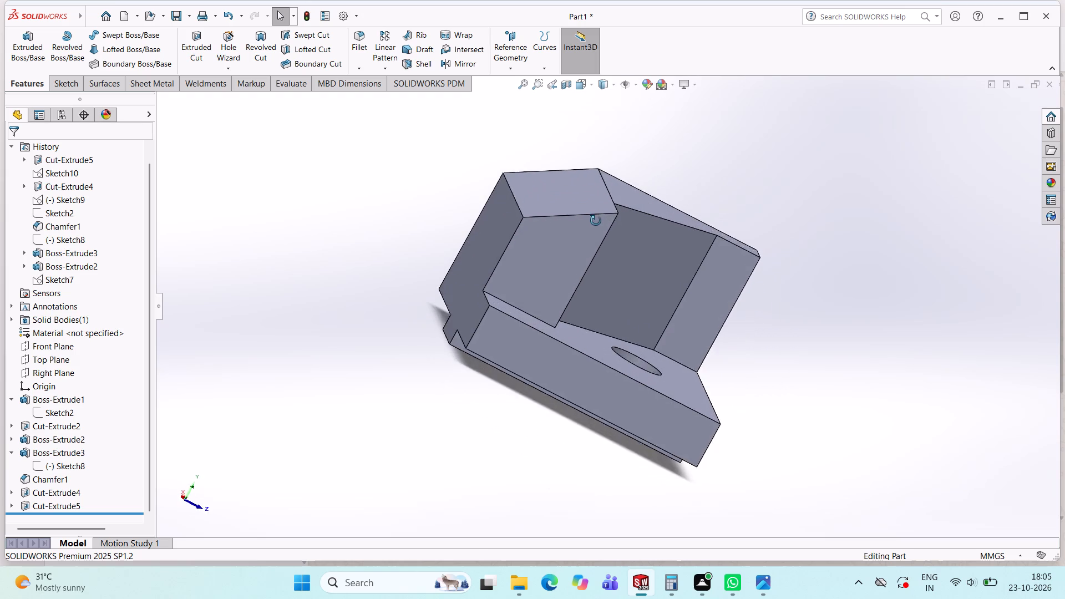
middle_drag(596, 221, 598, 183)
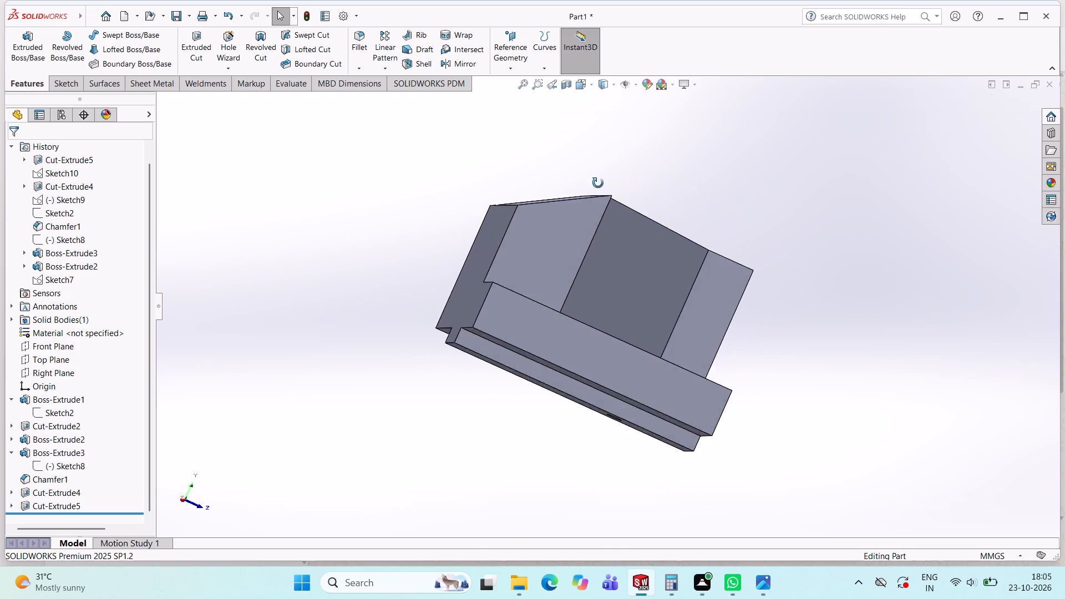
middle_drag(598, 183, 482, 348)
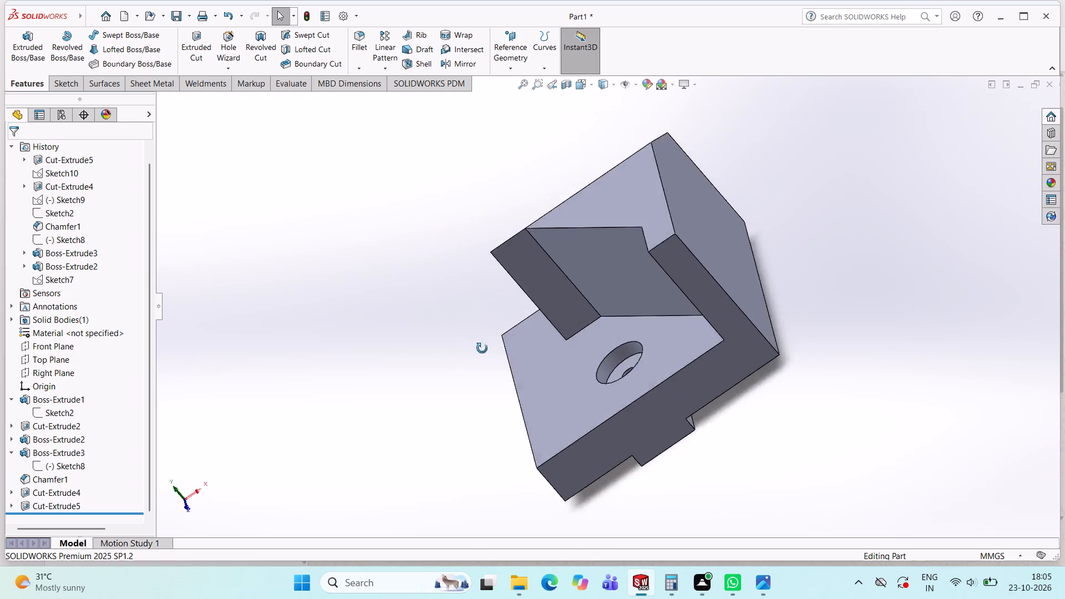
middle_drag(482, 348, 306, 439)
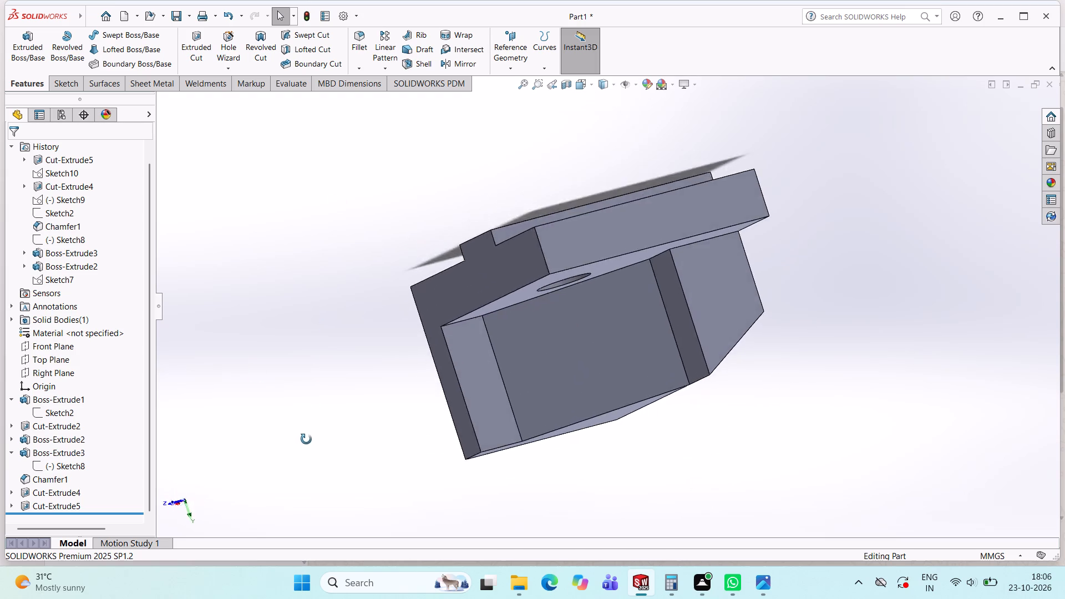
middle_drag(306, 439, 263, 113)
middle_drag(582, 385, 734, 425)
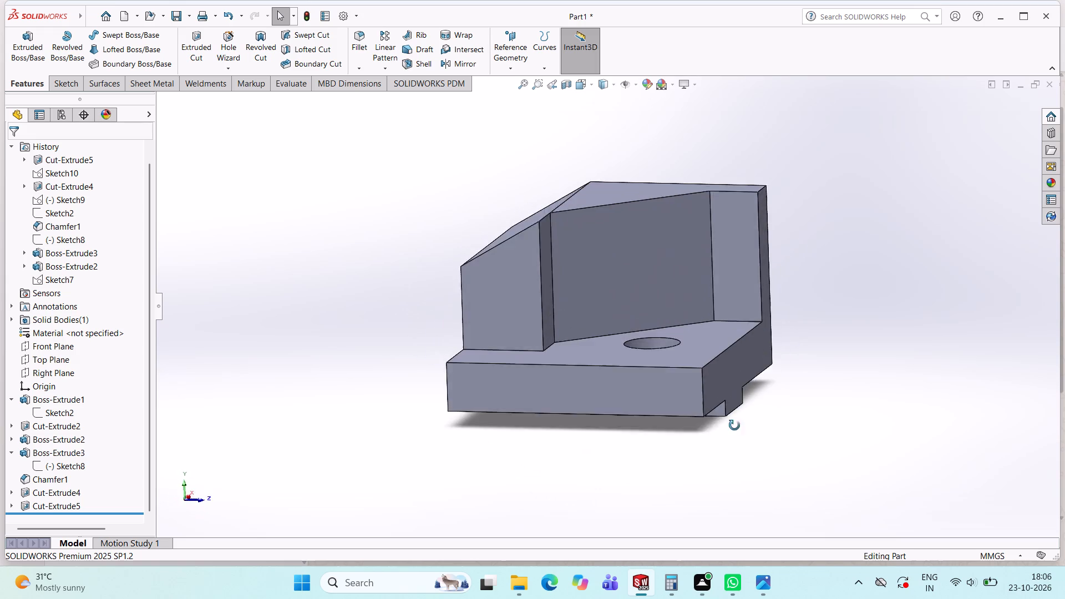
middle_drag(734, 425, 697, 459)
Save the part as Part1 in SOLIDWORKS Part format on the Desktop.
double_click(180, 18)
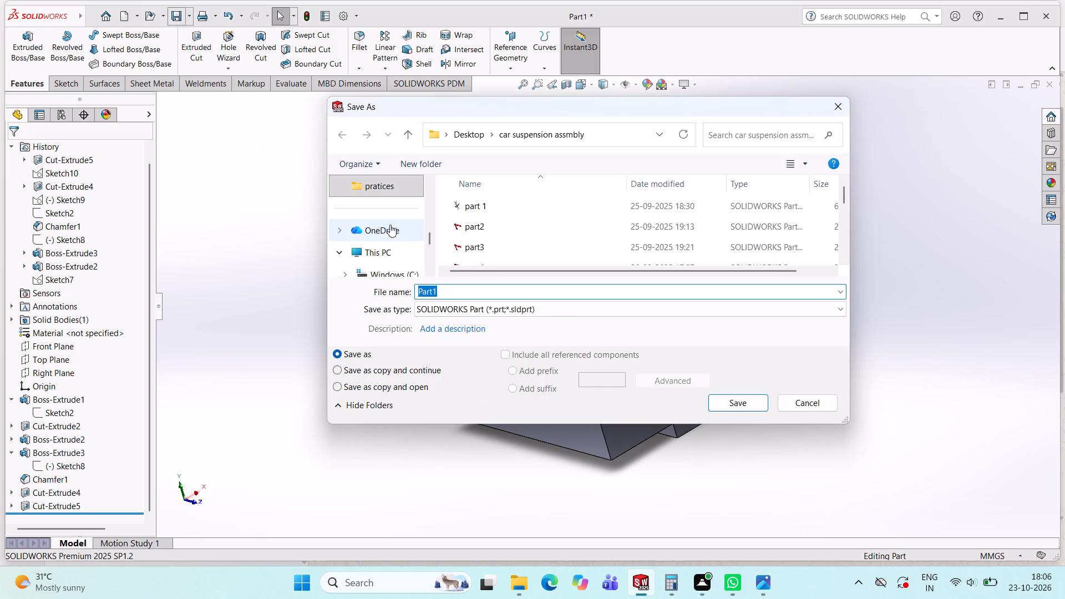
drag(428, 240, 432, 199)
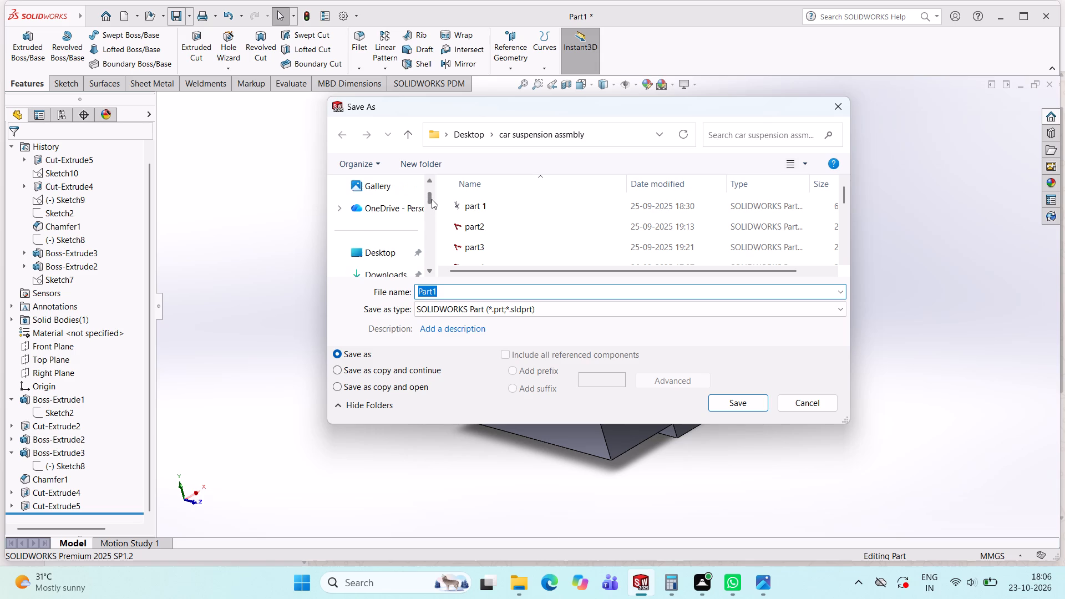
drag(432, 199, 431, 198)
click(399, 248)
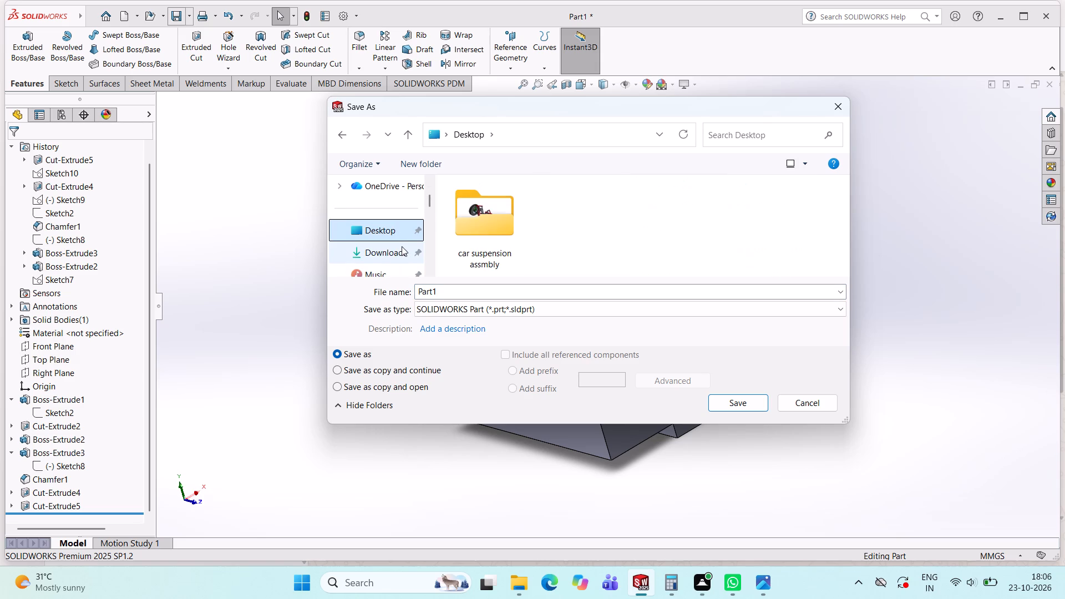
click(734, 407)
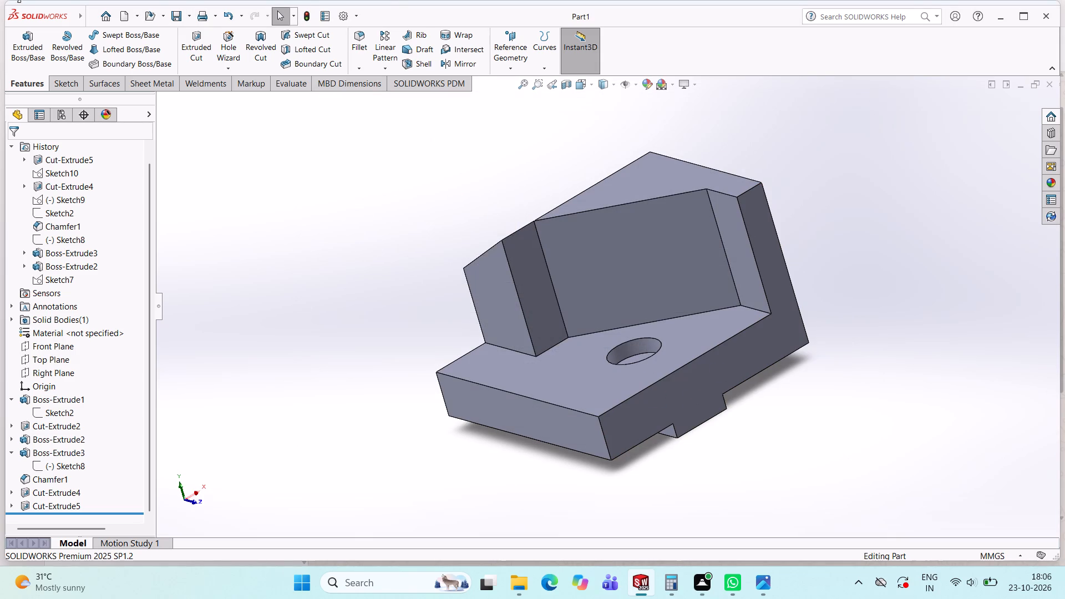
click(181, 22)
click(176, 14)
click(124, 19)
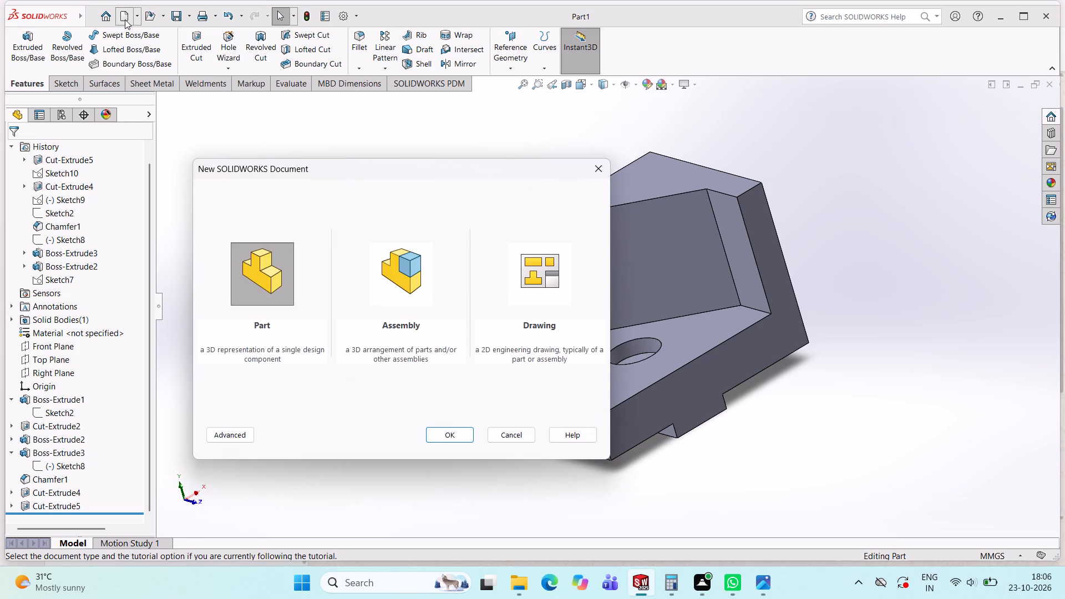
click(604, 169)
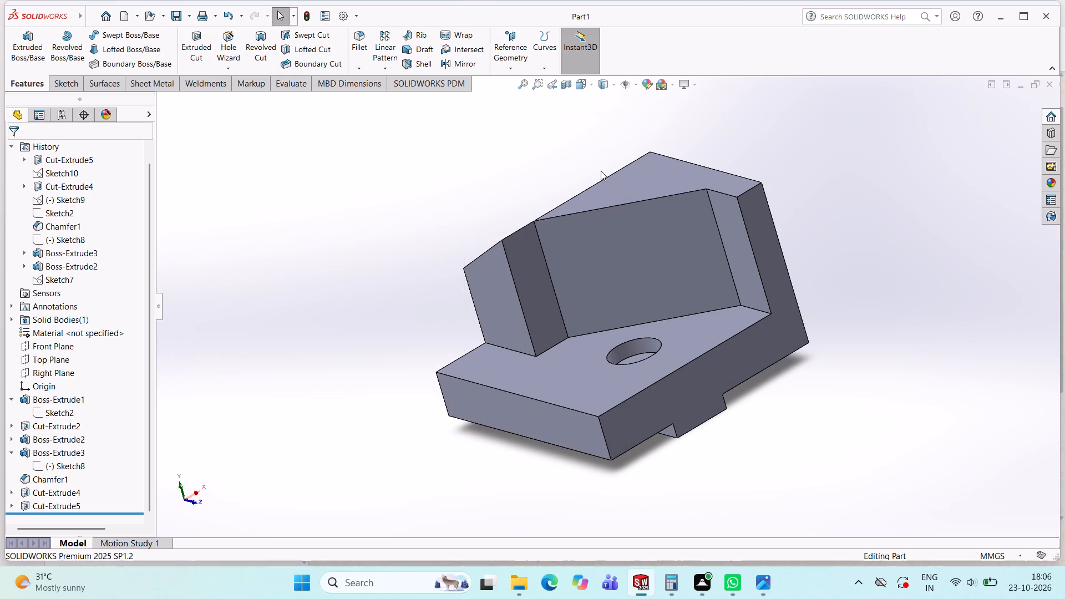
Save a copy of the part on the Desktop as Part1 in Adobe Portable Document Format (*.pdf).
click(166, 18)
click(189, 16)
click(189, 16)
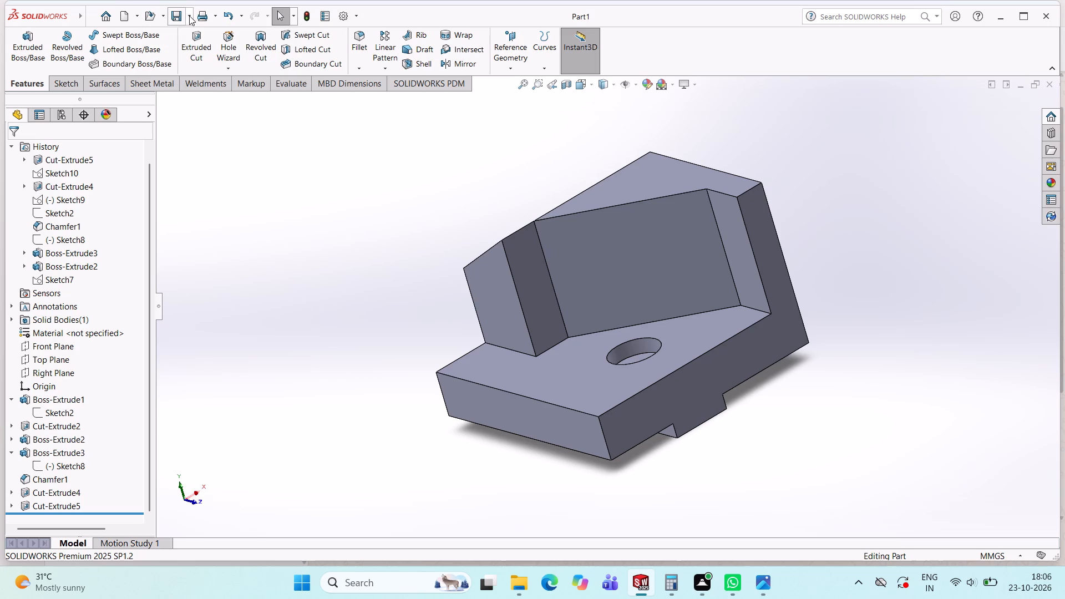
click(189, 16)
click(196, 48)
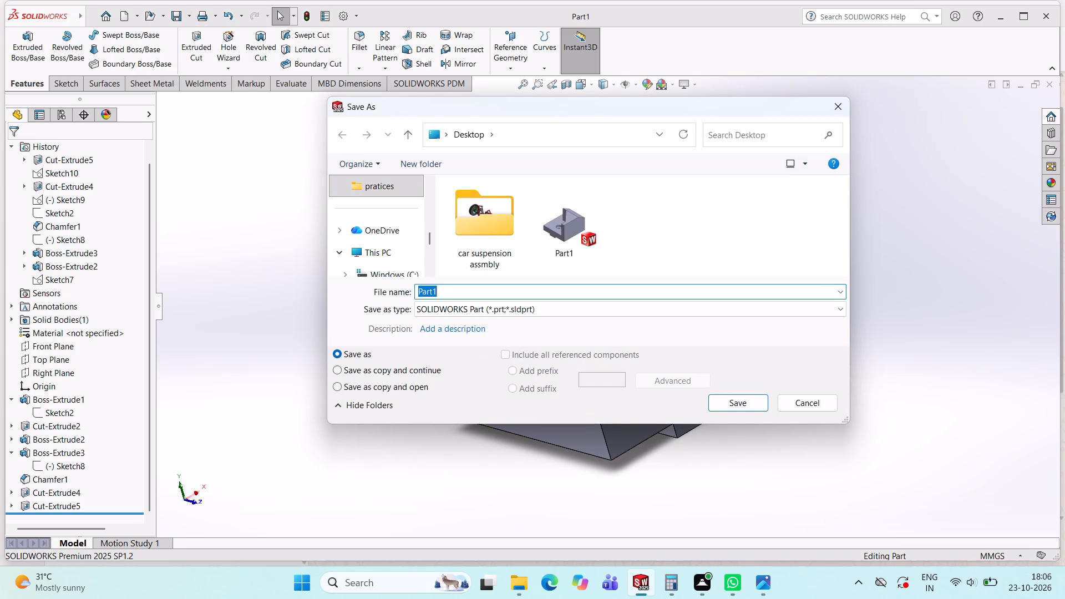
click(841, 309)
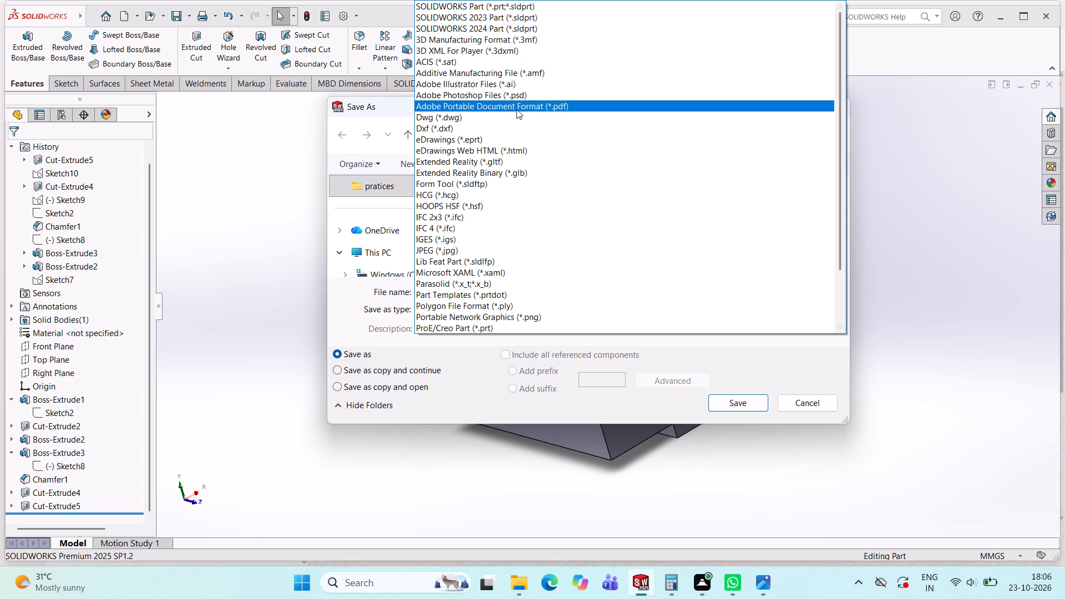
click(516, 109)
click(728, 430)
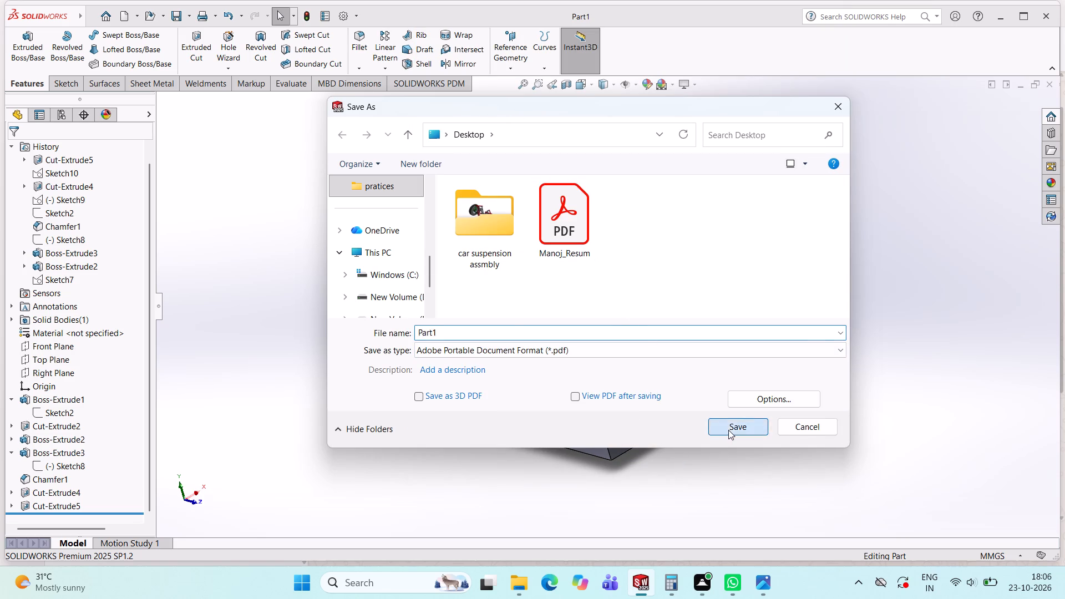
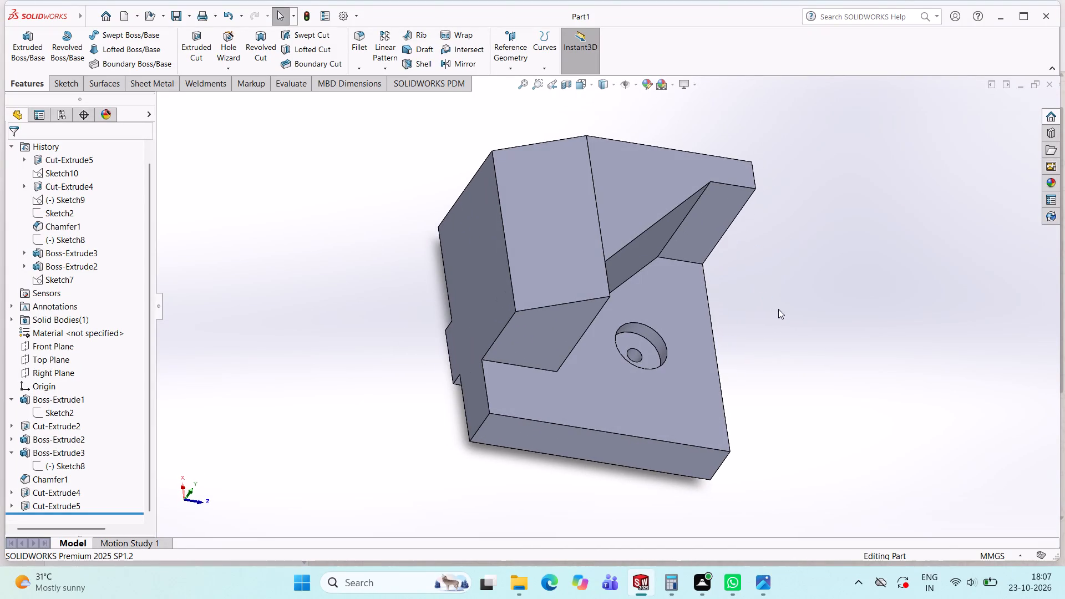
Inspect the finished block from all around, including its underside rib, sloped top, angled wall and counterbored hole.
middle_drag(763, 306, 913, 347)
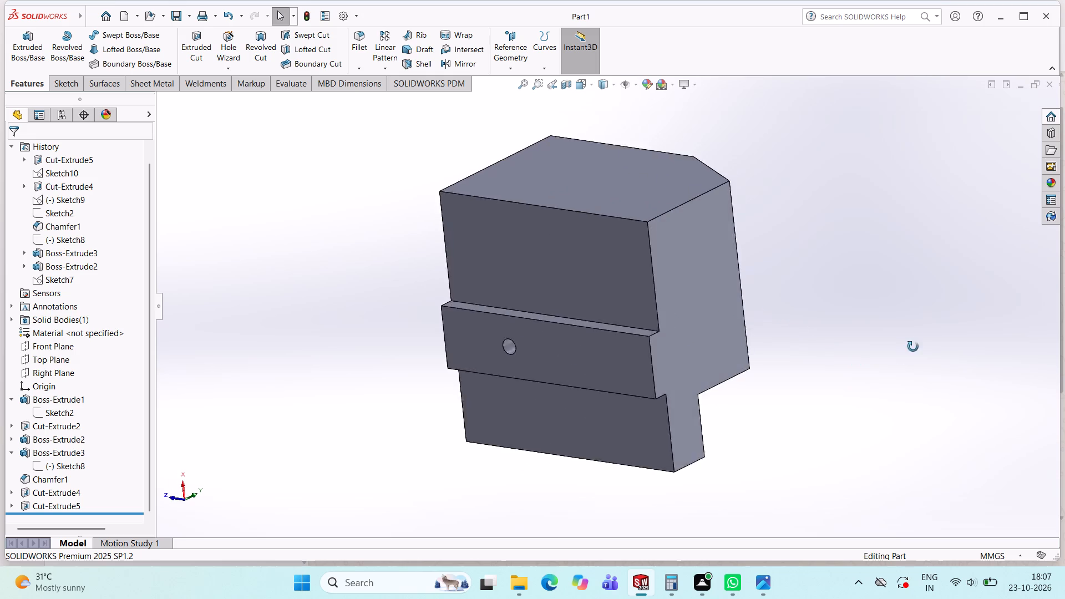
middle_drag(913, 347, 821, 220)
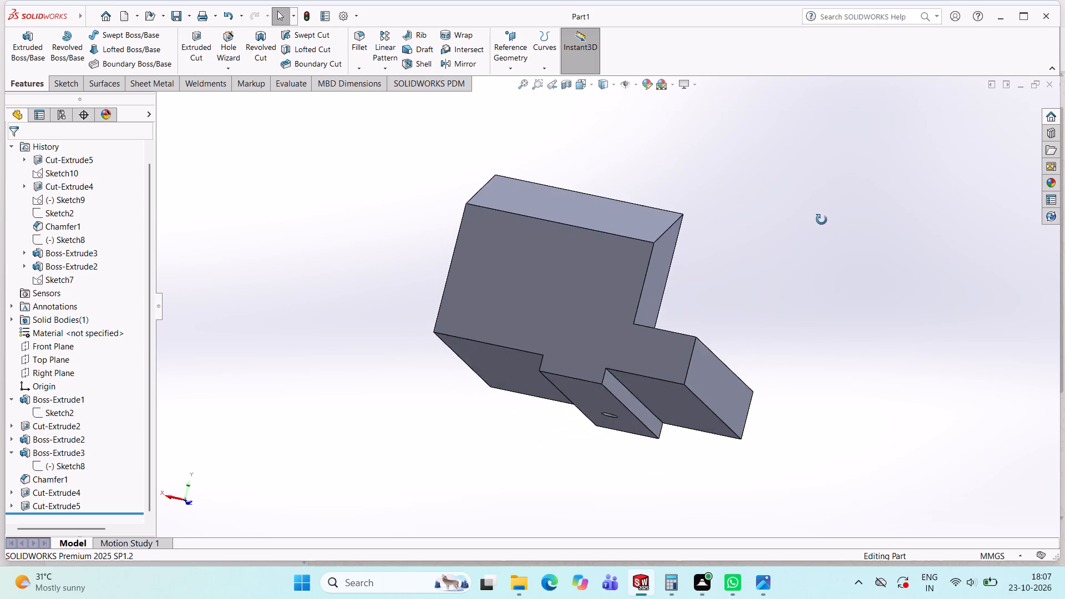
middle_drag(821, 220, 733, 387)
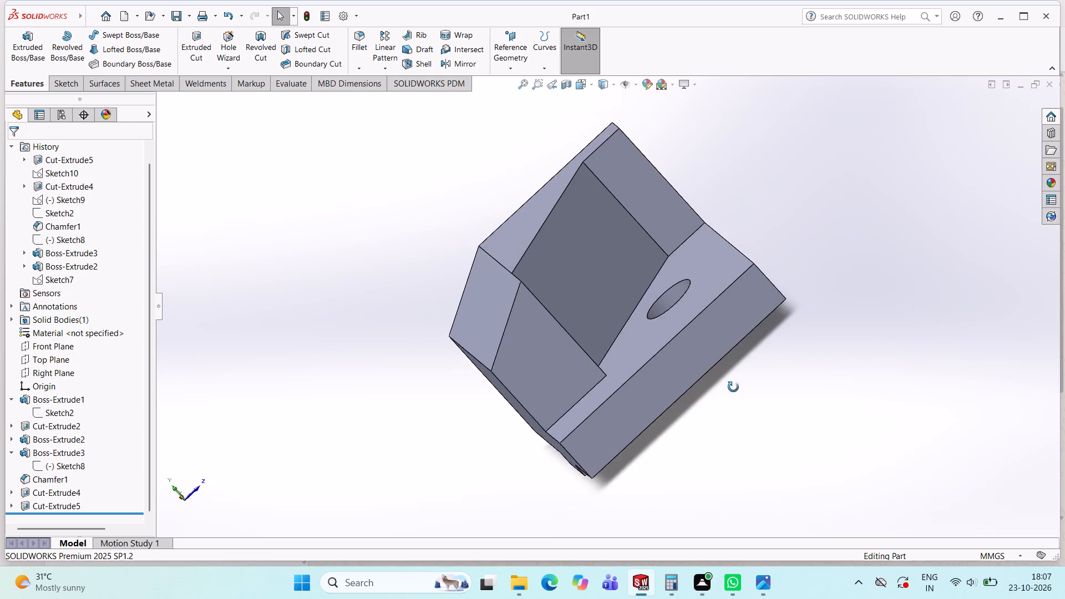
middle_drag(733, 387, 768, 430)
middle_drag(731, 297, 757, 308)
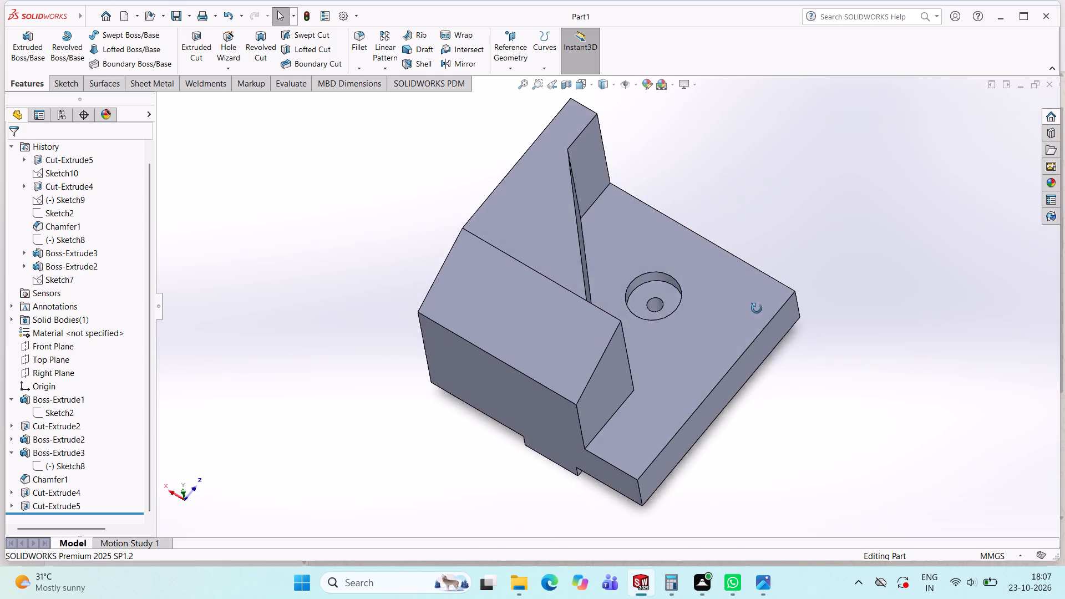
middle_drag(757, 308, 732, 311)
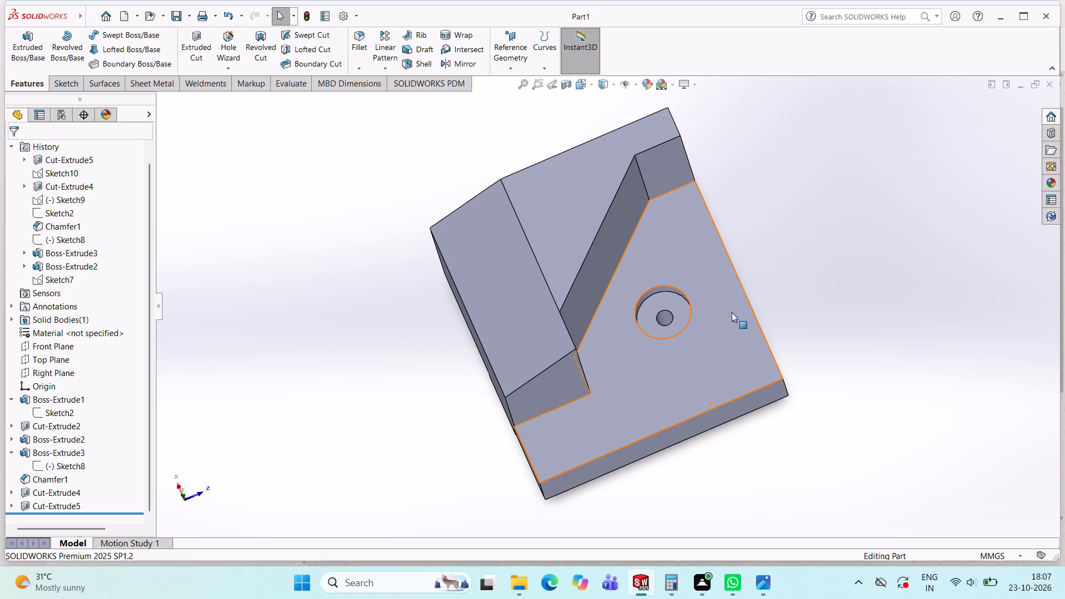